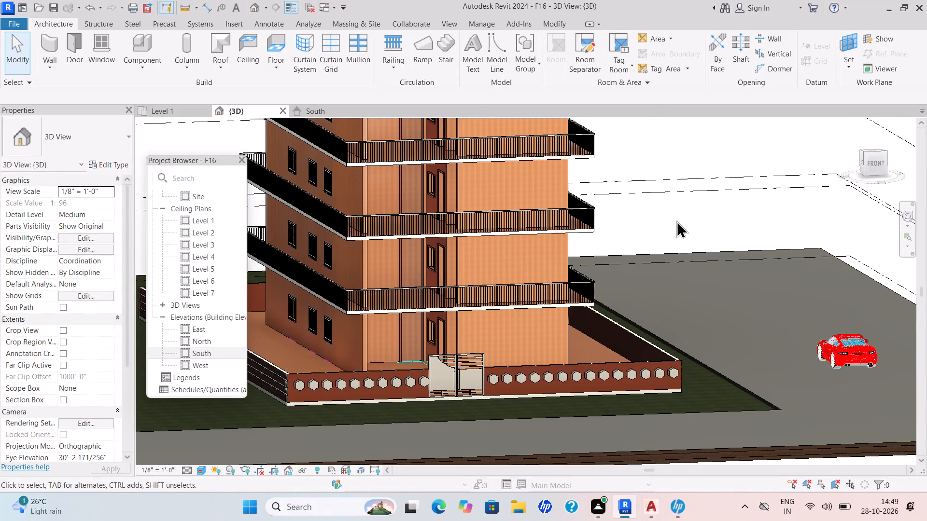
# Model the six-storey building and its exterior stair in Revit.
# Close all open views of project F16 and discard its unsaved changes.
pyautogui.scroll(-1, 590, 226)
pyautogui.moveTo(609, 350); pyautogui.dragTo(613, 365, button='middle')
pyautogui.scroll(-3, 611, 357)
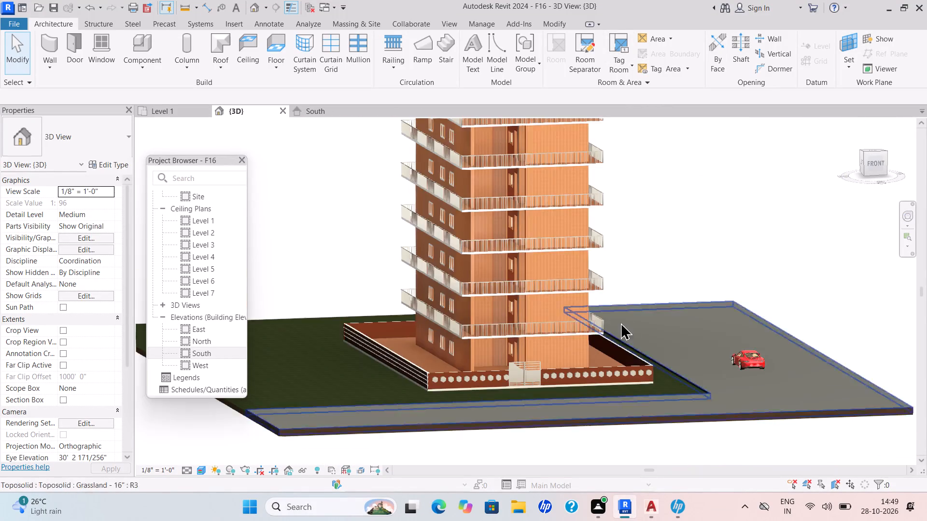
pyautogui.scroll(1, 625, 317)
pyautogui.scroll(-2, 625, 314)
pyautogui.moveTo(625, 314); pyautogui.dragTo(625, 351, button='middle')
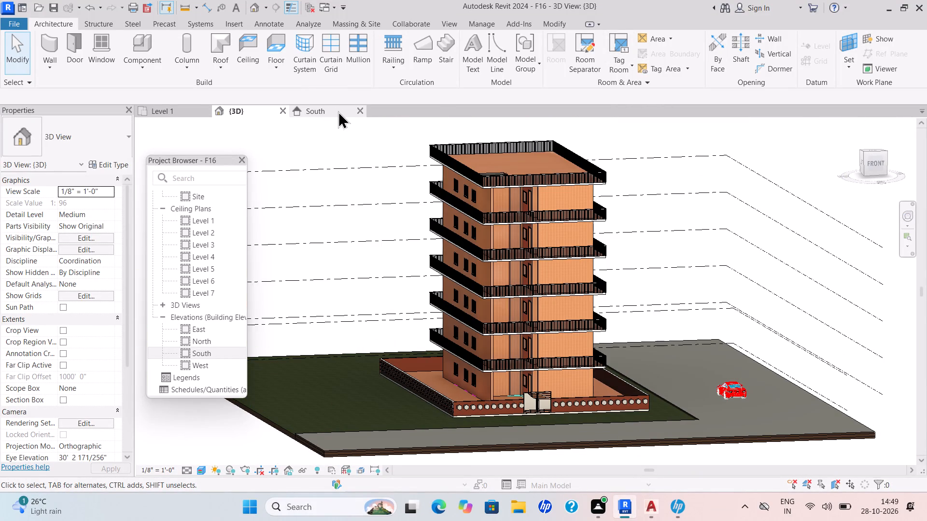
pyautogui.click(359, 109)
pyautogui.click(284, 110)
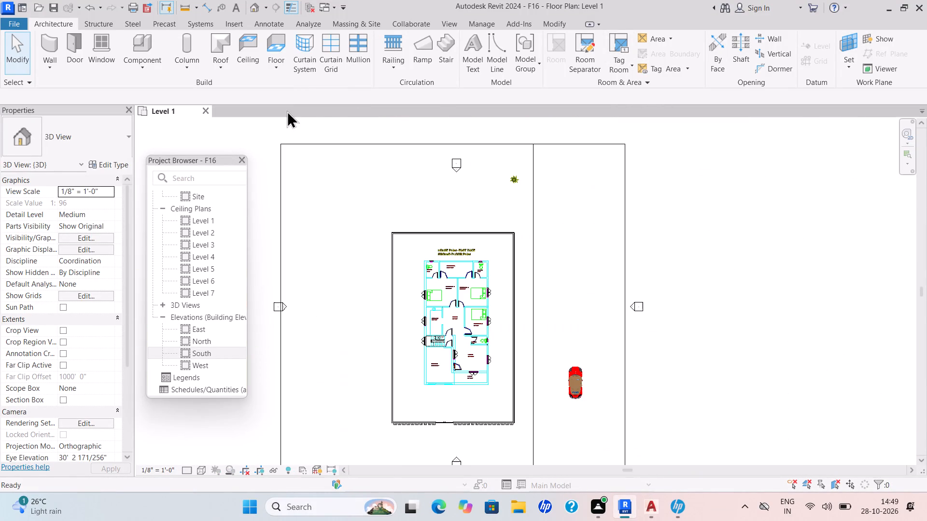
pyautogui.click(209, 114)
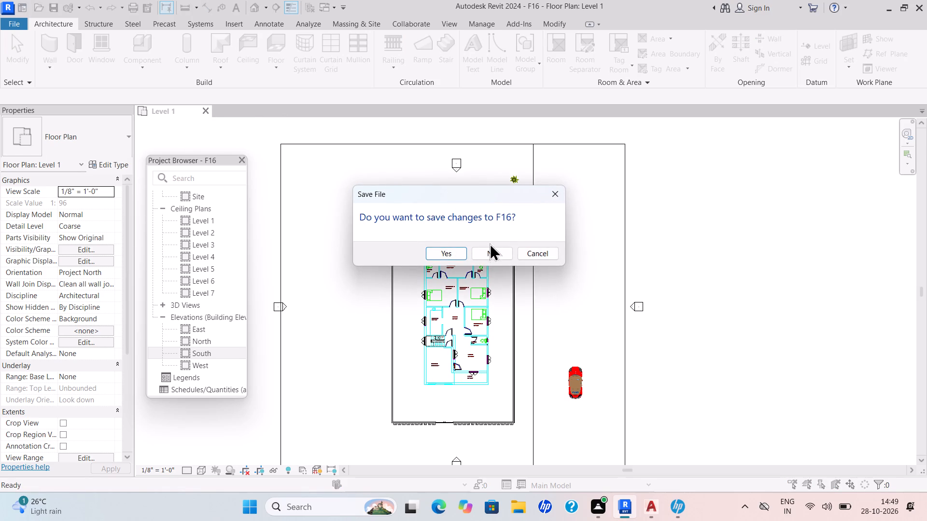
pyautogui.click(489, 255)
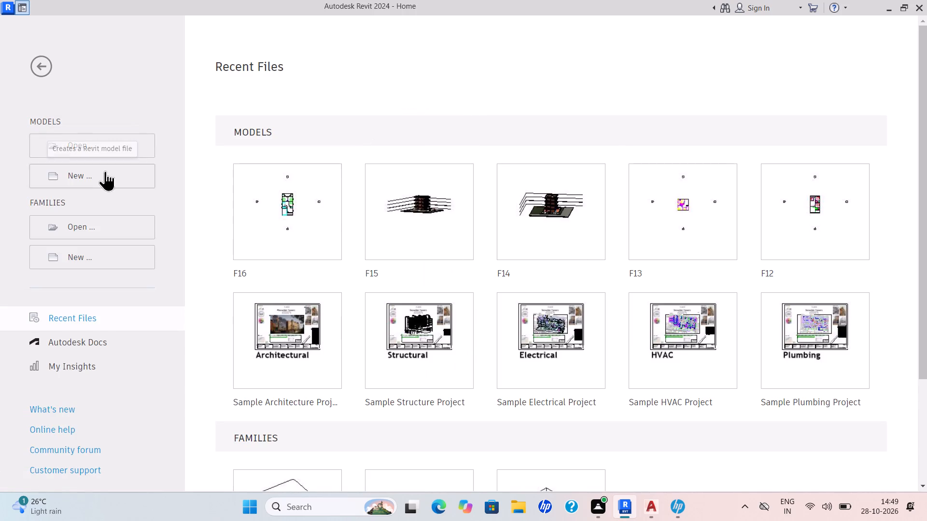
# Create a new project from the default template in the English-Imperial templates folder.
pyautogui.click(97, 177)
pyautogui.click(495, 226)
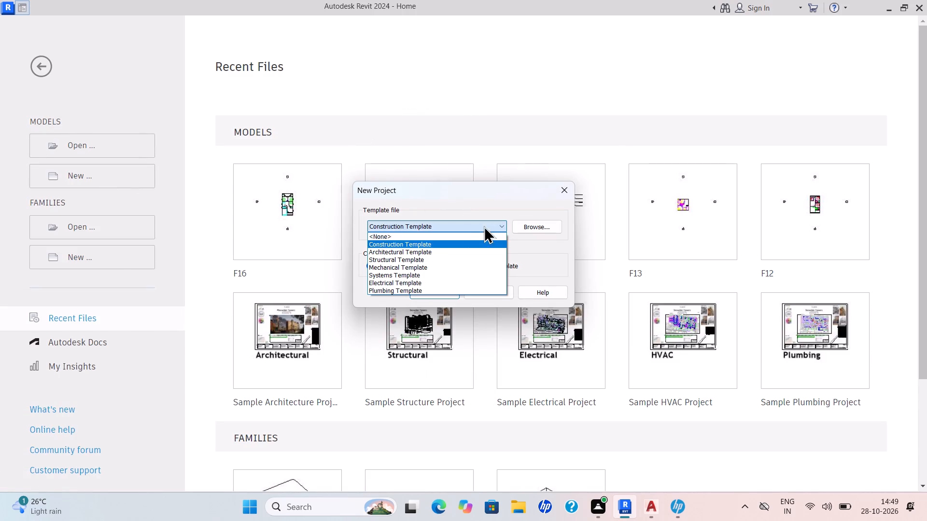
pyautogui.click(429, 250)
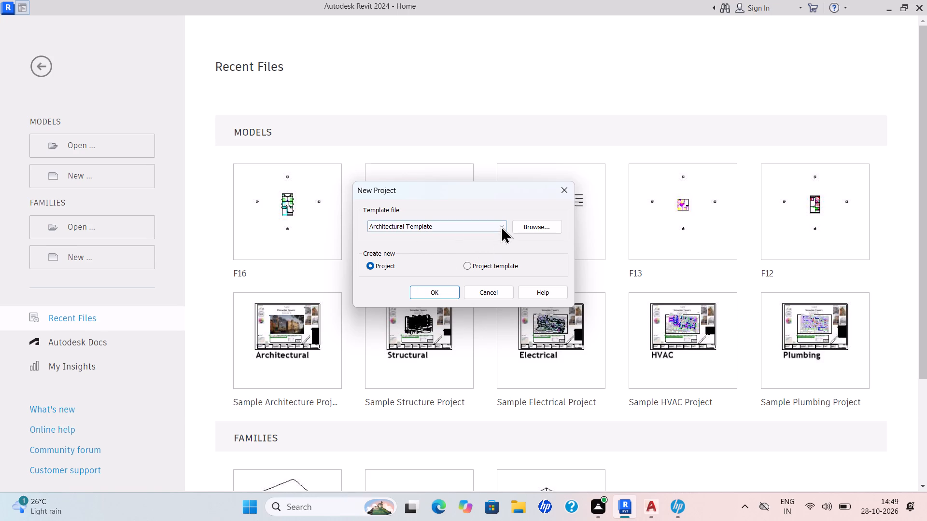
pyautogui.click(551, 225)
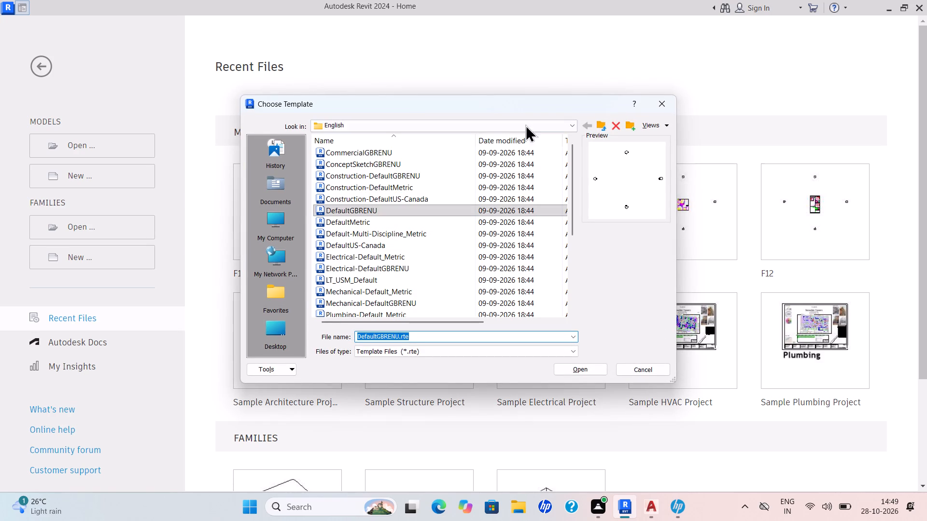
pyautogui.click(570, 123)
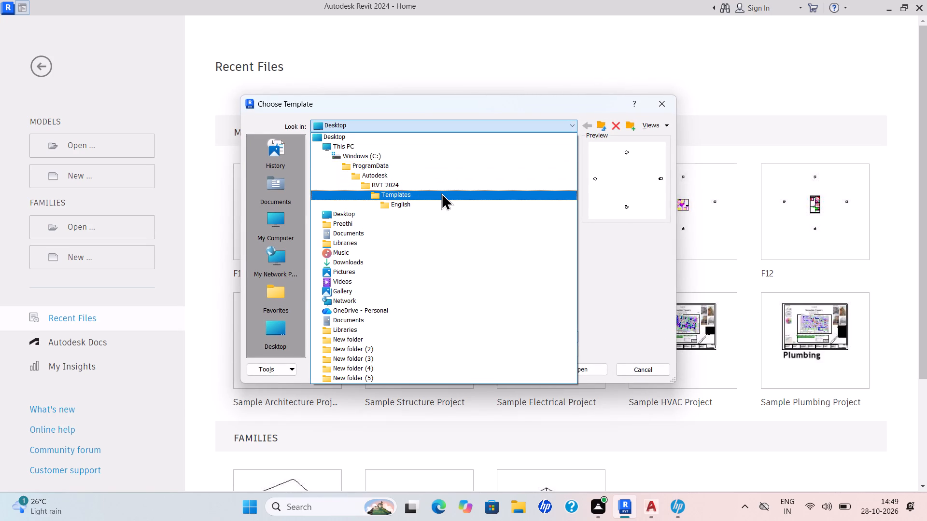
pyautogui.click(441, 192)
pyautogui.doubleClick(362, 189)
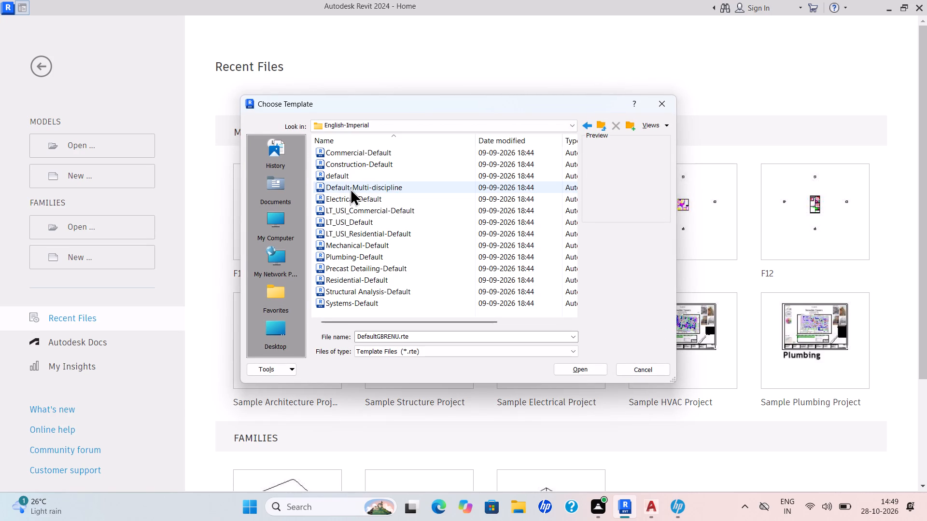
pyautogui.click(354, 175)
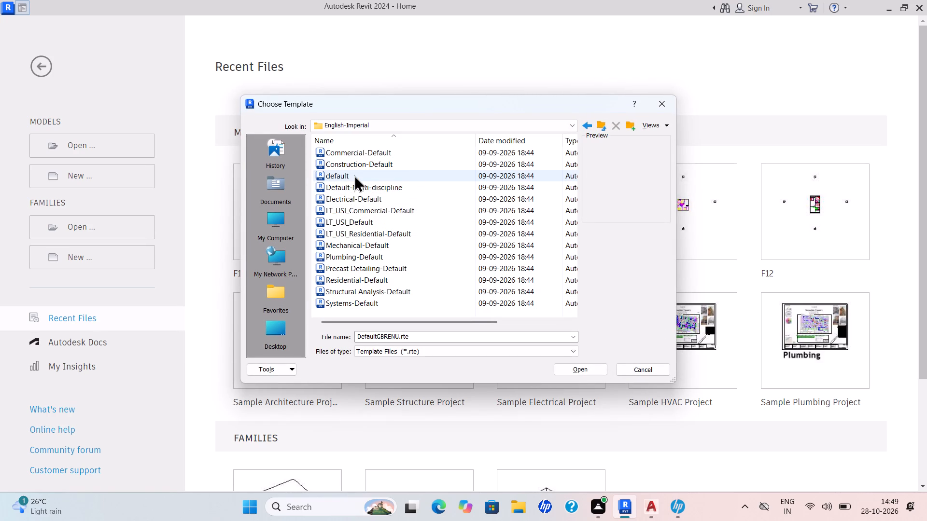
pyautogui.doubleClick(354, 175)
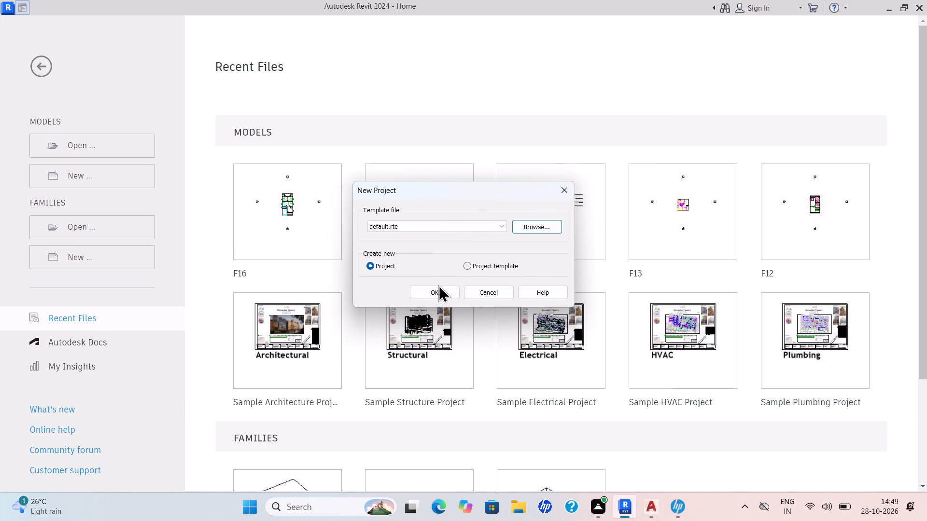
pyautogui.click(438, 285)
pyautogui.click(438, 288)
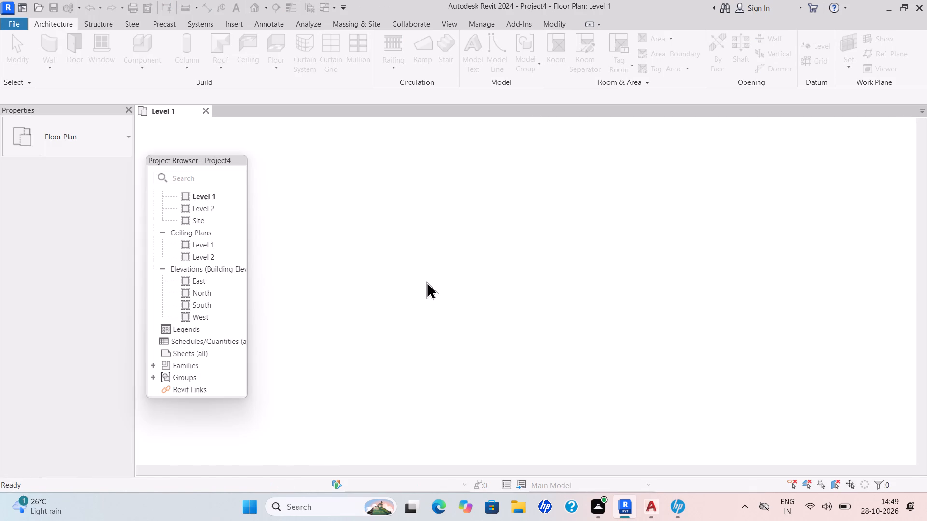
# Link the DWG whose name ends in INTERN PPS 1792 from the Documents folder into the Level 1 floor plan.
pyautogui.scroll(2, 421, 276)
pyautogui.scroll(-4, 431, 279)
pyautogui.moveTo(431, 281); pyautogui.dragTo(332, 302, button='middle')
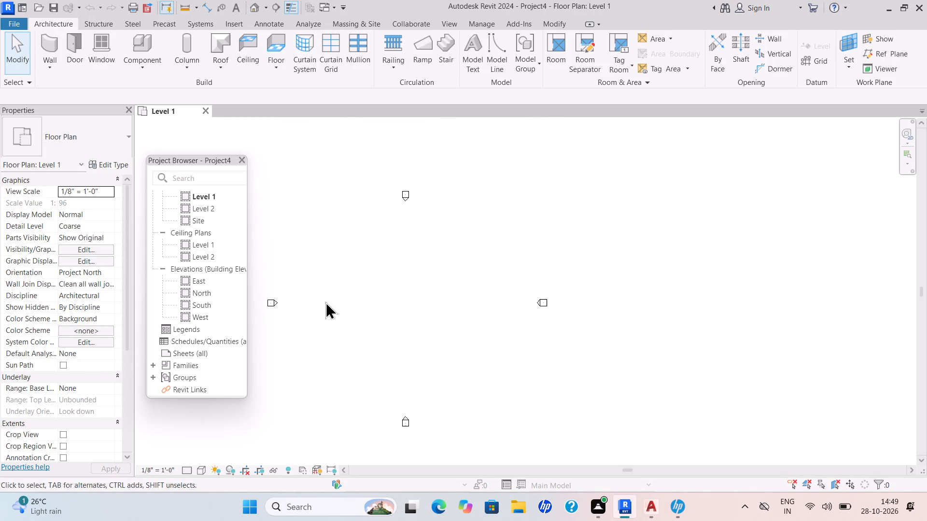
pyautogui.scroll(4, 325, 302)
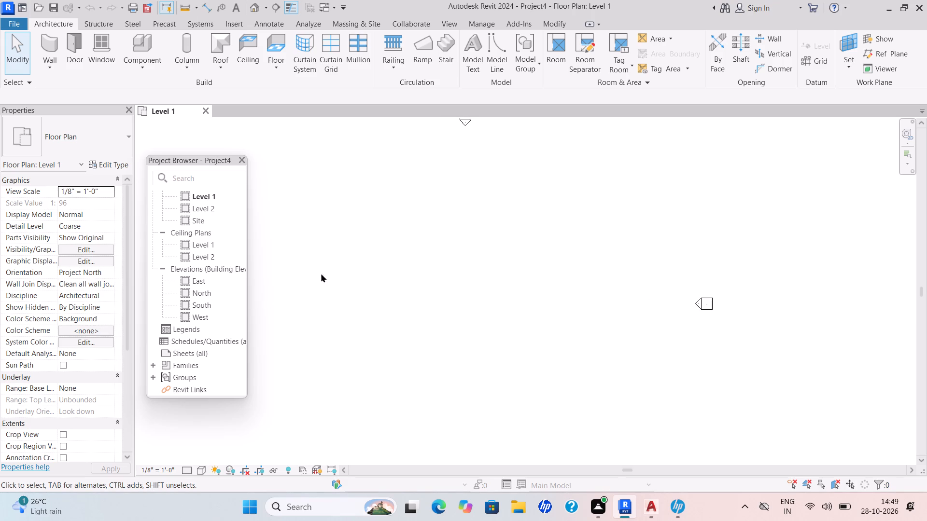
pyautogui.click(227, 26)
pyautogui.click(101, 59)
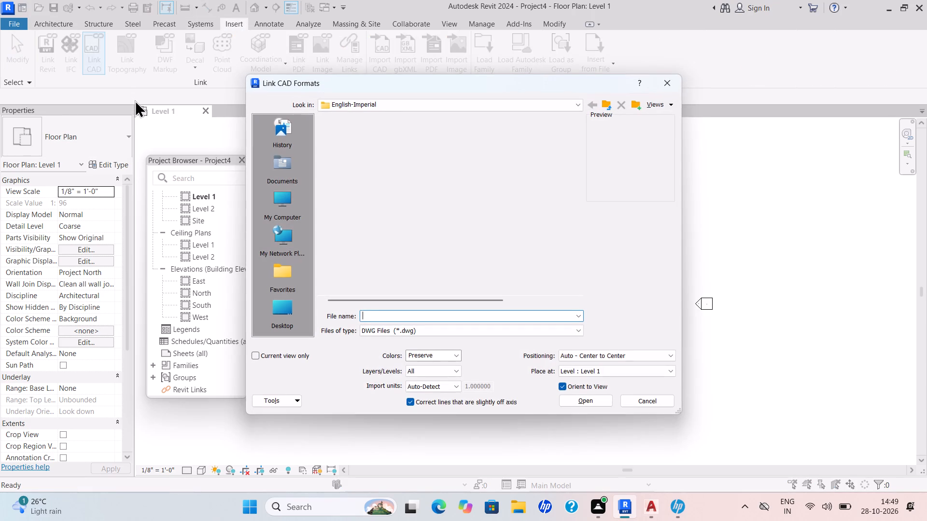
pyautogui.doubleClick(289, 179)
pyautogui.scroll(-6, 407, 255)
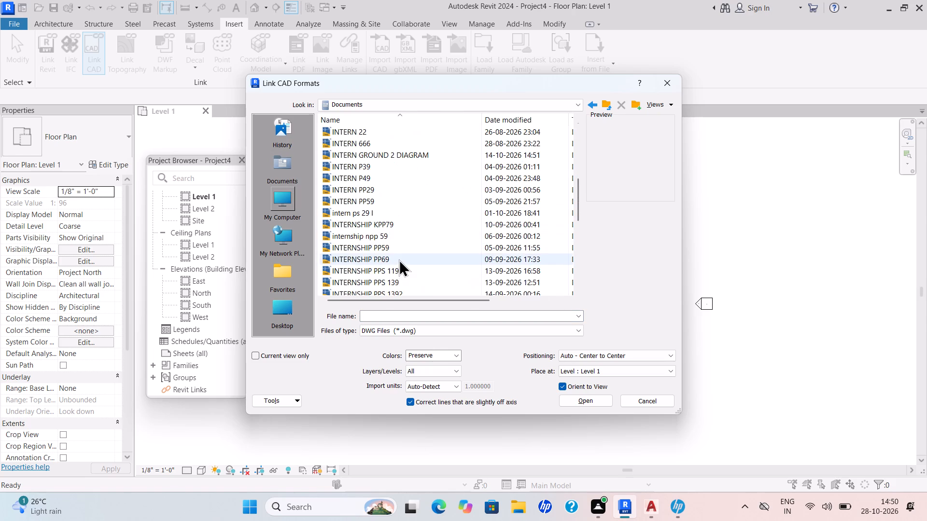
pyautogui.scroll(-2, 399, 259)
pyautogui.scroll(1, 399, 259)
pyautogui.scroll(-2, 399, 259)
pyautogui.scroll(1, 398, 259)
pyautogui.scroll(-3, 398, 260)
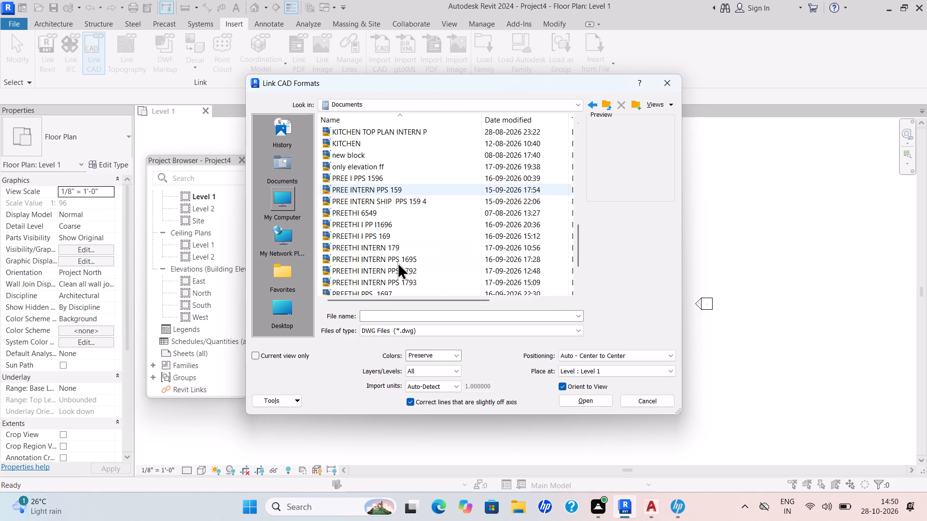
pyautogui.click(407, 267)
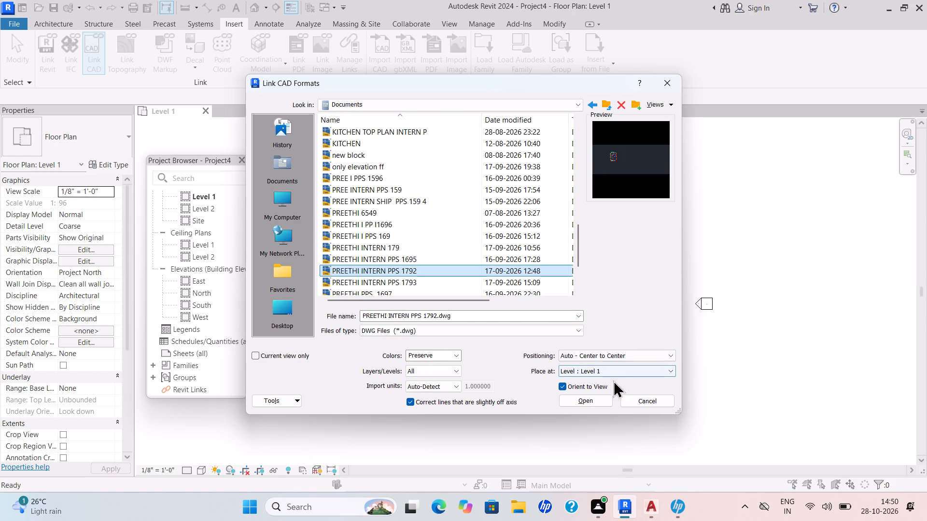
pyautogui.click(597, 401)
# Examine the linked ground floor plan's room, door, window and stair layout.
pyautogui.scroll(-1, 532, 350)
pyautogui.scroll(3, 532, 350)
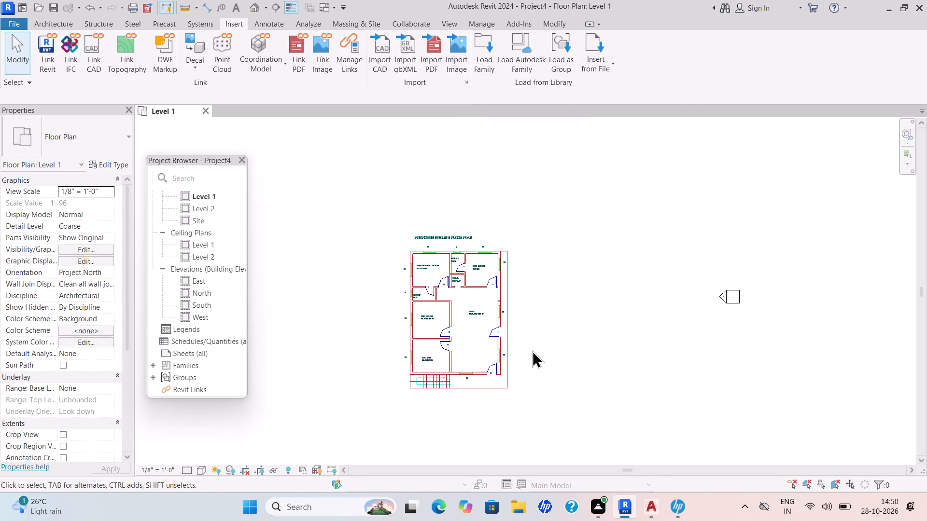
pyautogui.scroll(1, 531, 369)
pyautogui.scroll(-1, 531, 369)
pyautogui.scroll(1, 531, 369)
pyautogui.scroll(4, 497, 388)
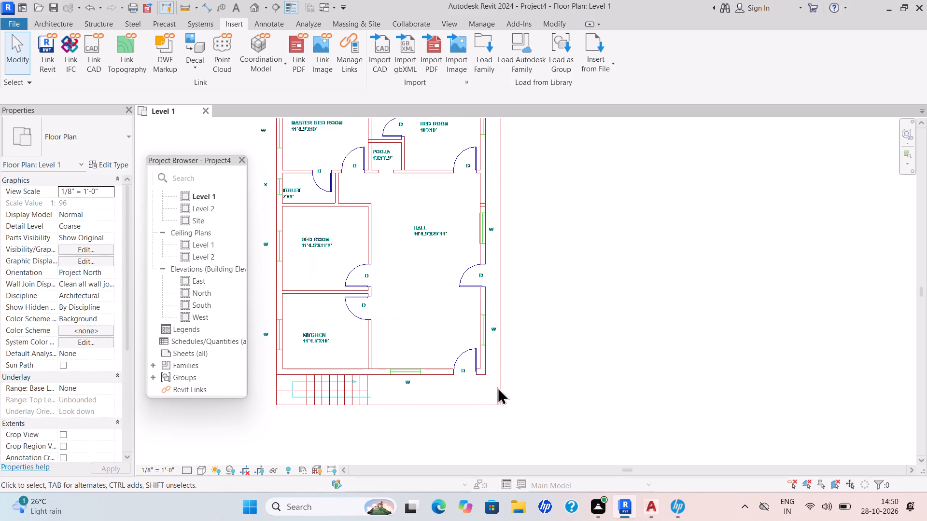
pyautogui.scroll(-1, 495, 387)
pyautogui.middleClick(493, 387)
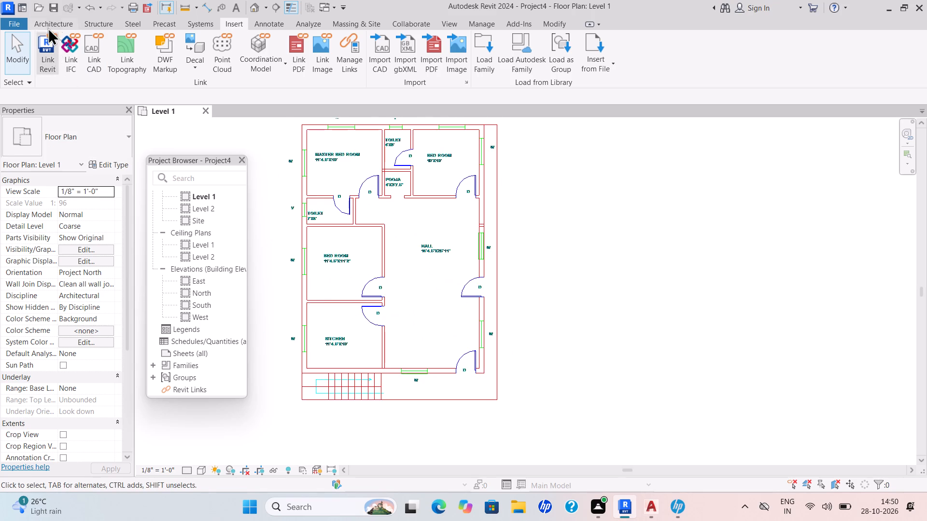
# Start the architectural Wall command and duplicate the Generic - 8" basic wall type under the name WALL 9".
pyautogui.click(50, 20)
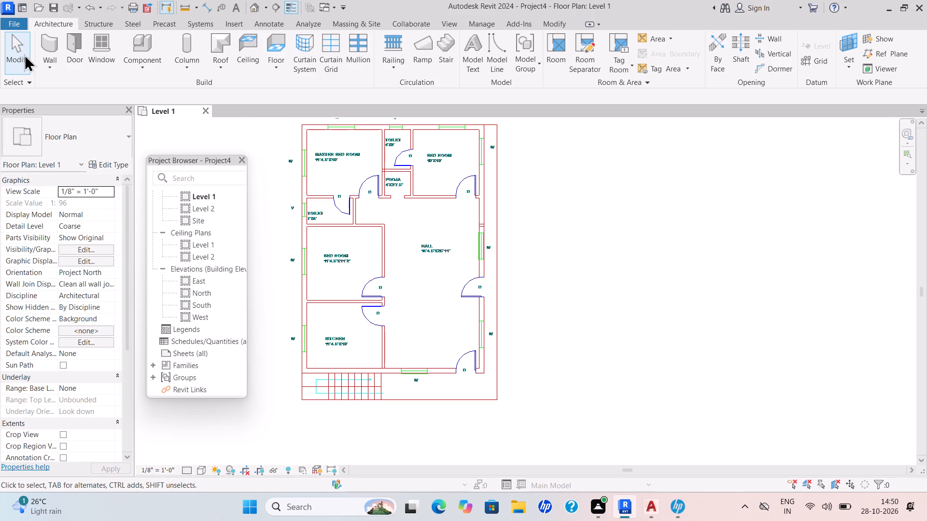
pyautogui.click(45, 58)
pyautogui.click(62, 79)
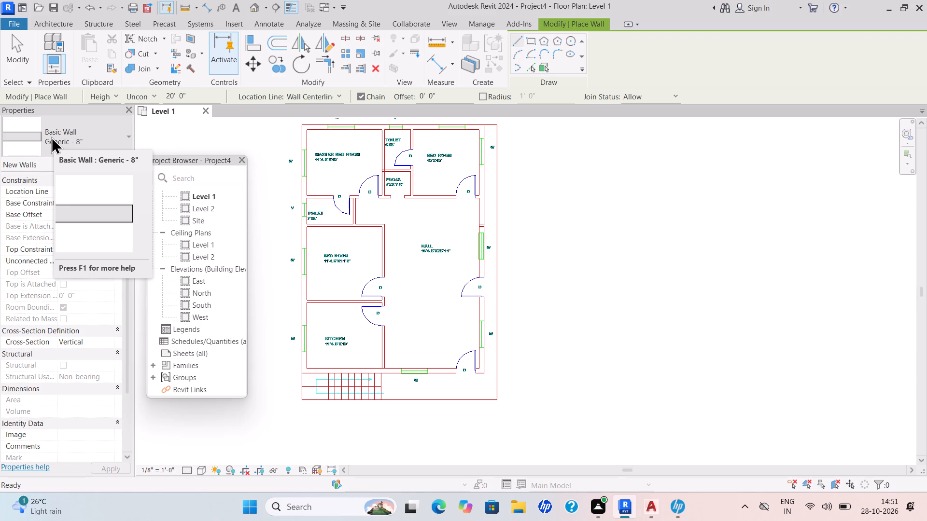
pyautogui.scroll(-1, 486, 294)
pyautogui.moveTo(464, 328); pyautogui.dragTo(448, 350, button='middle')
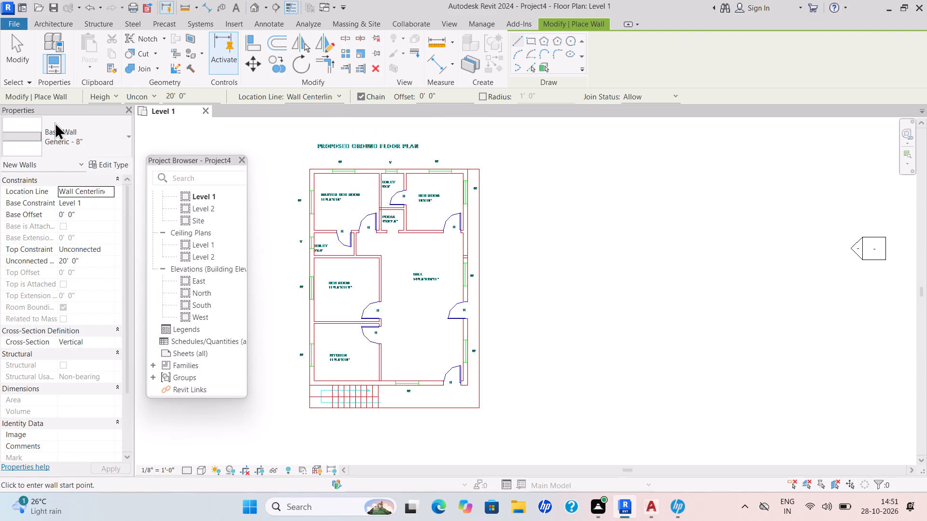
pyautogui.click(57, 22)
pyautogui.click(58, 75)
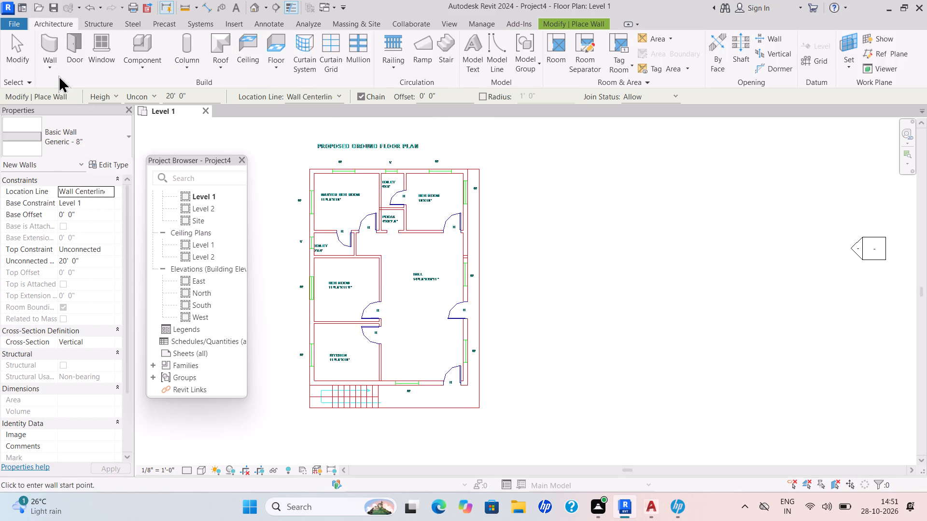
pyautogui.click(54, 67)
pyautogui.click(69, 85)
pyautogui.click(106, 165)
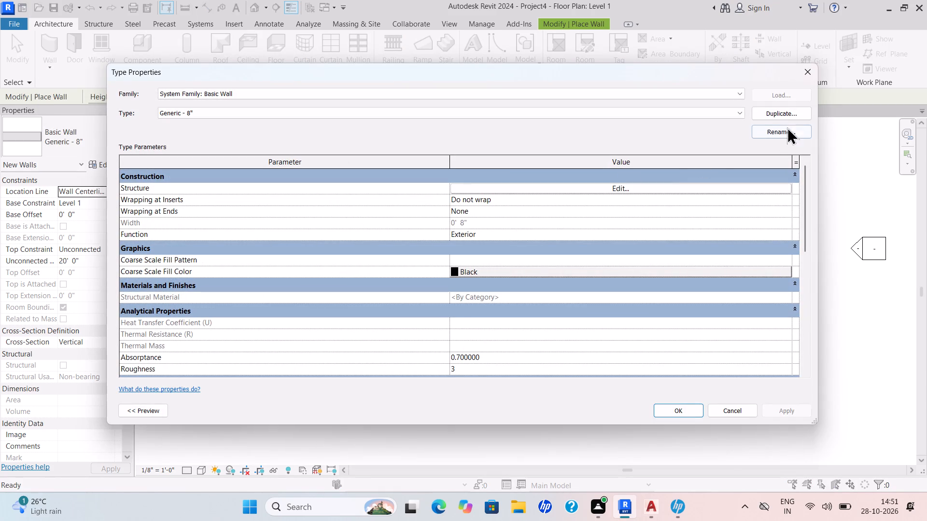
pyautogui.click(785, 111)
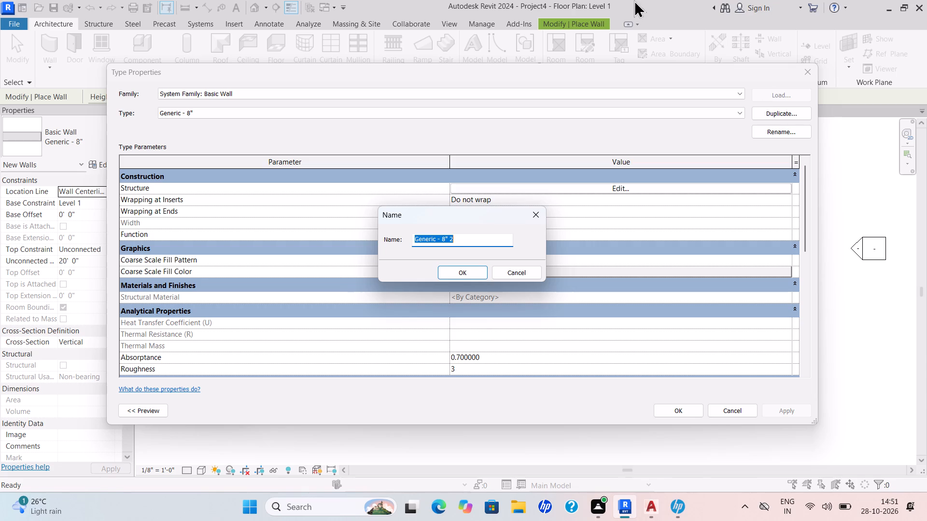
pyautogui.press('\\')
pyautogui.write('WA')
pyautogui.press('l')
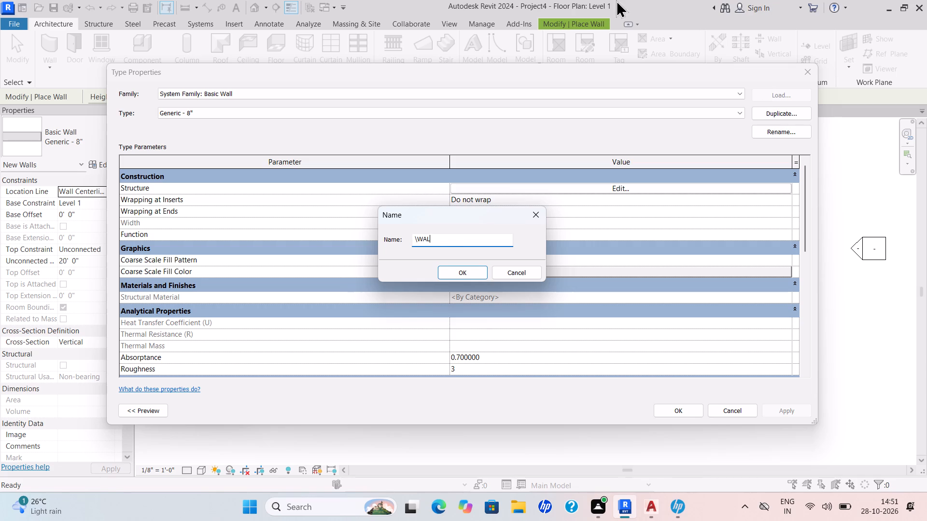
pyautogui.press('l')
pyautogui.press('space')
pyautogui.press('9')
pyautogui.hotkey('shift', '"')
pyautogui.press('Return')
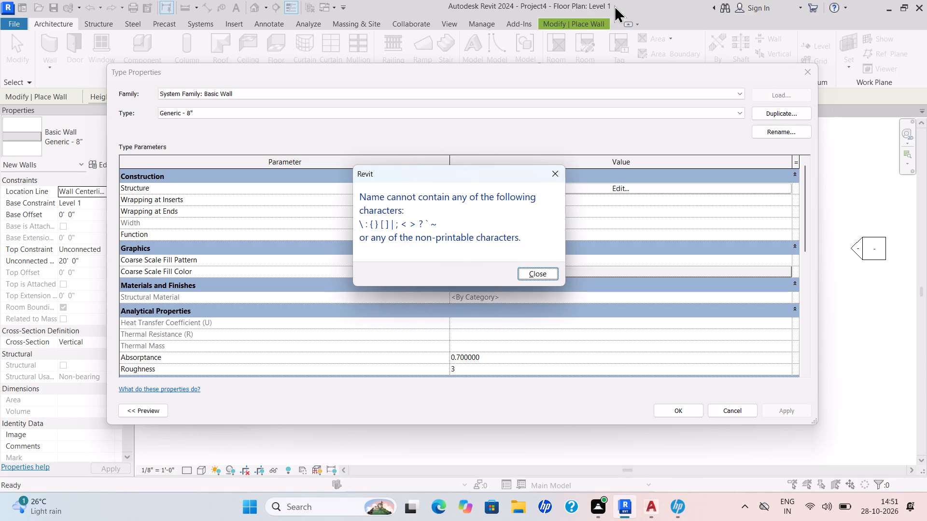
pyautogui.click(533, 171)
pyautogui.click(558, 174)
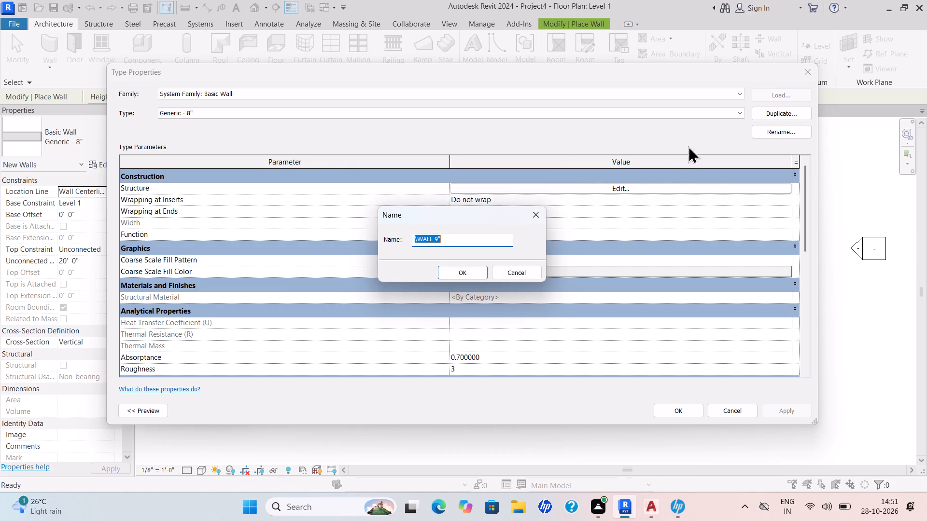
pyautogui.press('BackSpace')
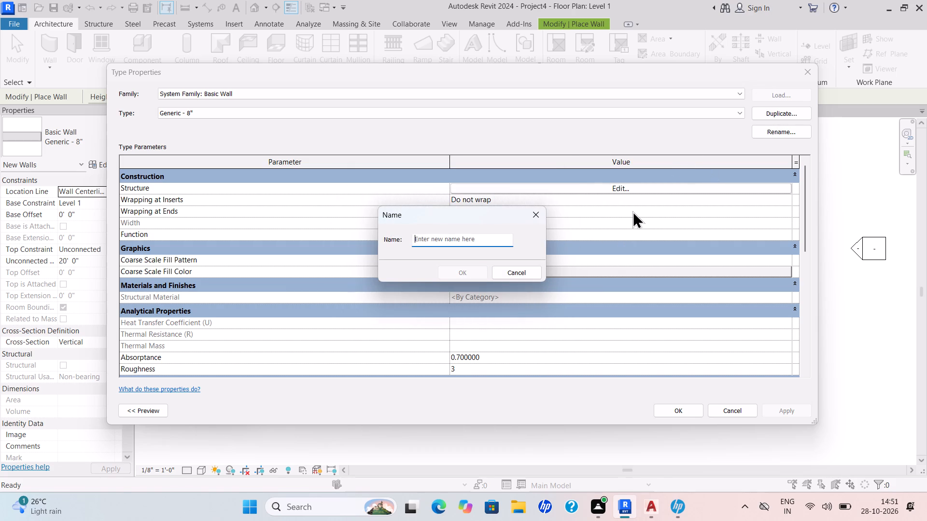
pyautogui.write("WALL 9'")
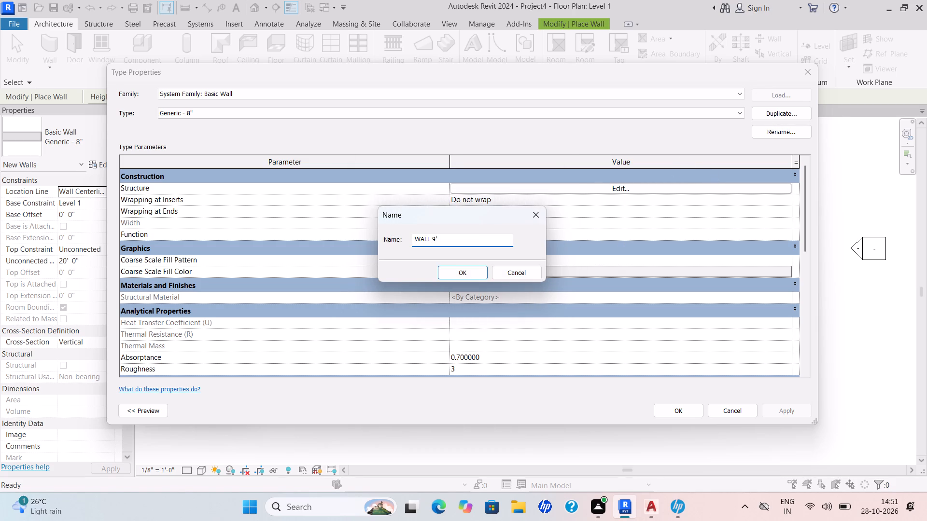
pyautogui.press('BackSpace')
pyautogui.hotkey('shift', '"')
pyautogui.press('Return')
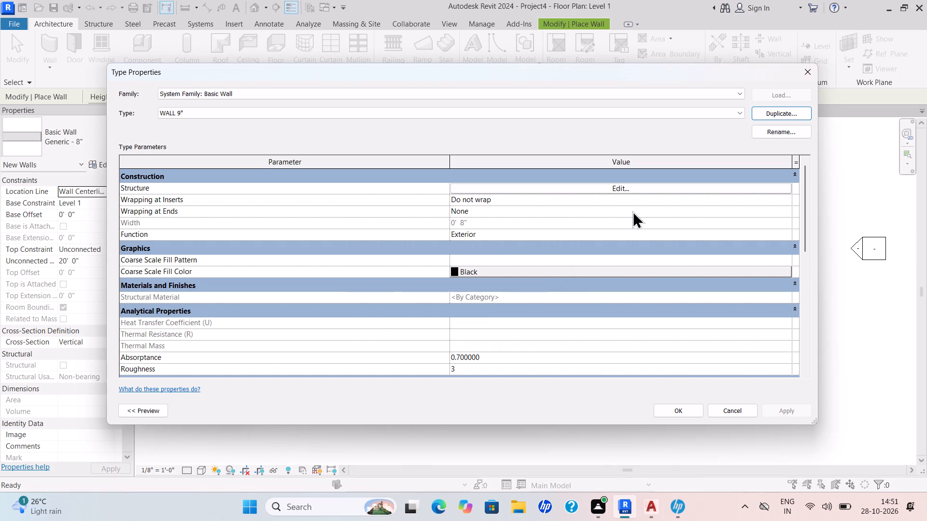
# Set the structure layer thickness of the WALL 9" type to 9" and apply the type to the new walls.
pyautogui.click(620, 184)
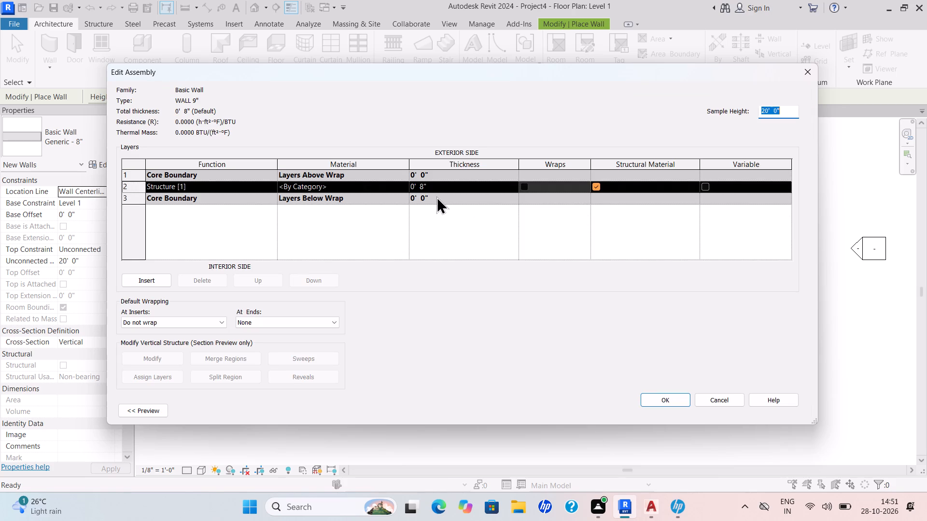
pyautogui.click(430, 192)
pyautogui.press('BackSpace')
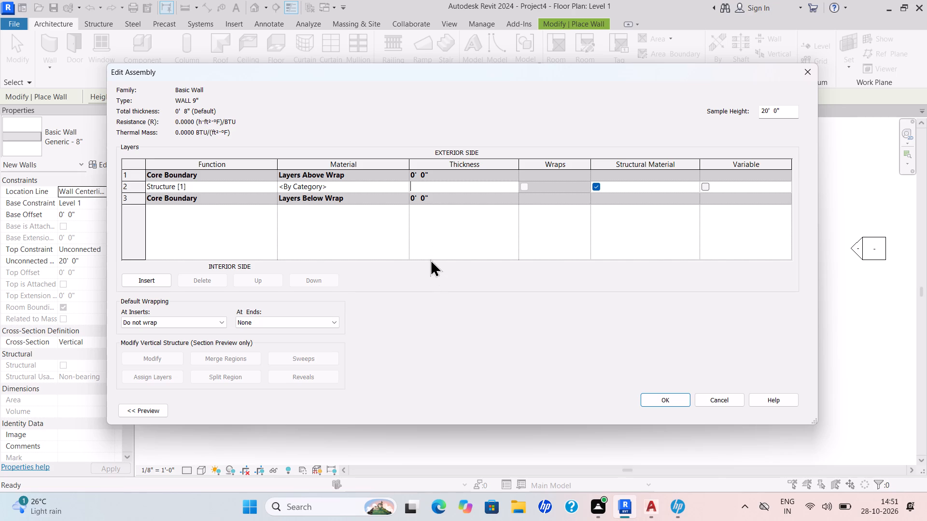
pyautogui.write('9"')
pyautogui.press('Return')
pyautogui.click(658, 402)
pyautogui.click(792, 411)
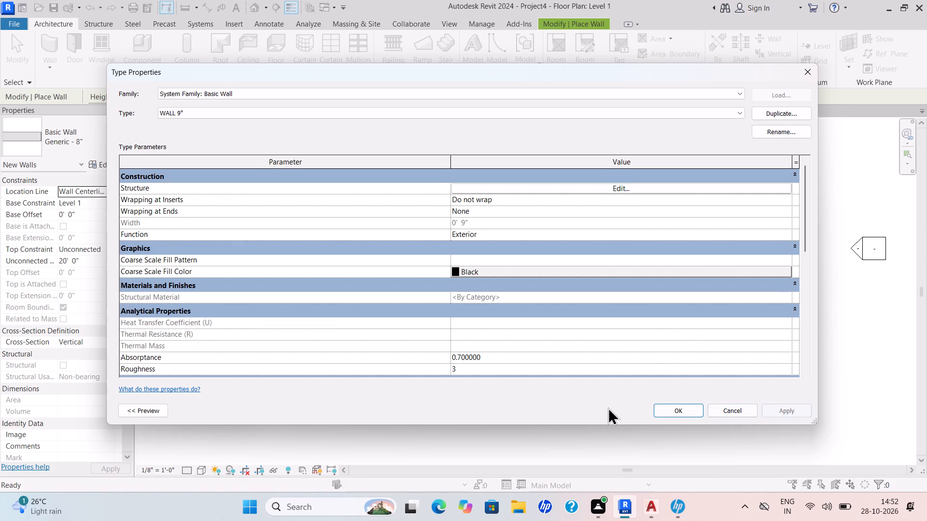
pyautogui.click(688, 411)
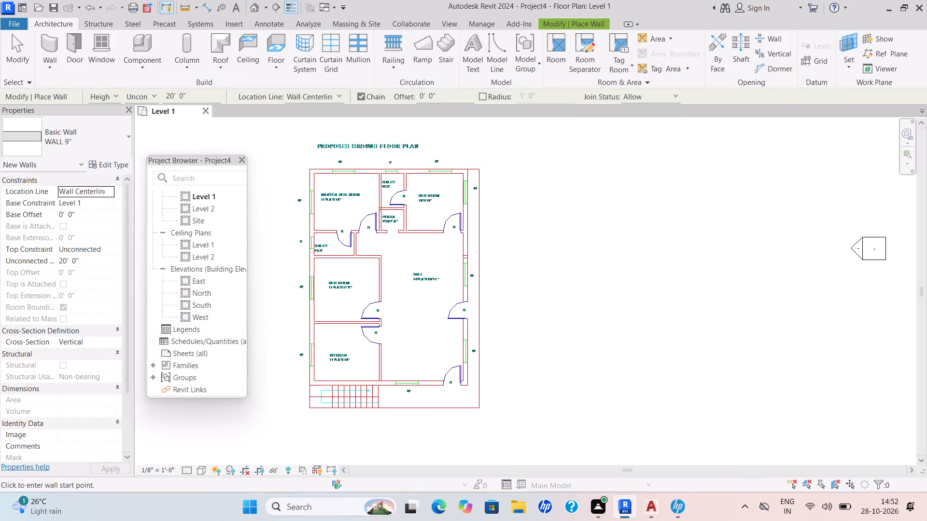
# Set the new walls' location line to Finish Face: Interior and their unconnected height to 10'.
pyautogui.click(102, 192)
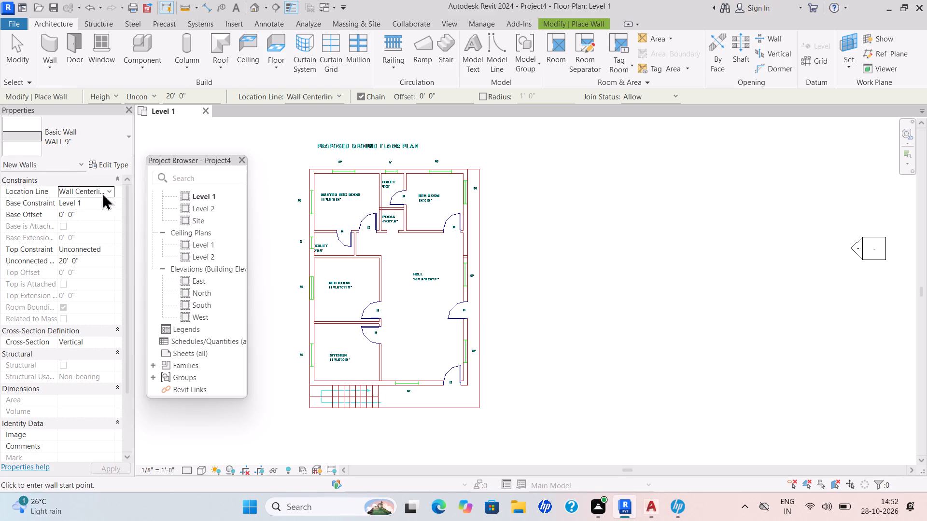
pyautogui.click(110, 192)
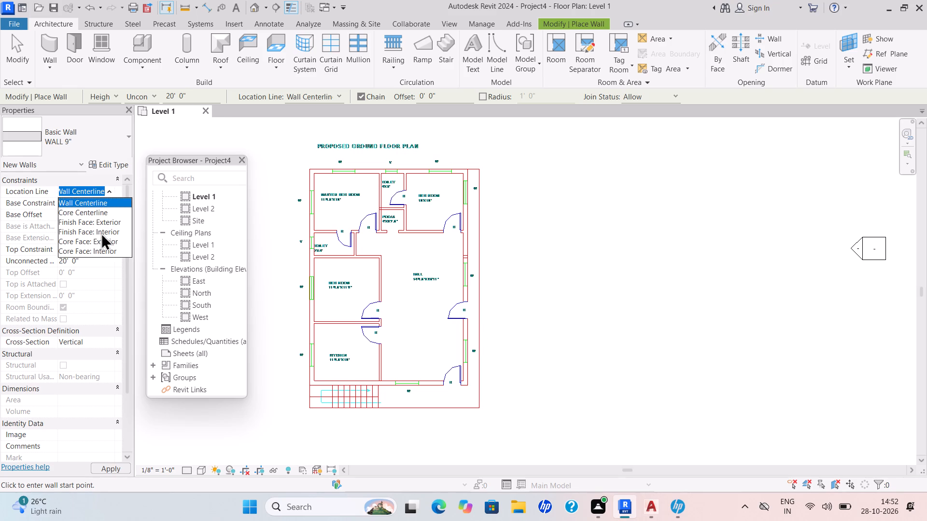
pyautogui.click(101, 236)
pyautogui.moveTo(94, 260); pyautogui.dragTo(88, 275)
pyautogui.press('BackSpace')
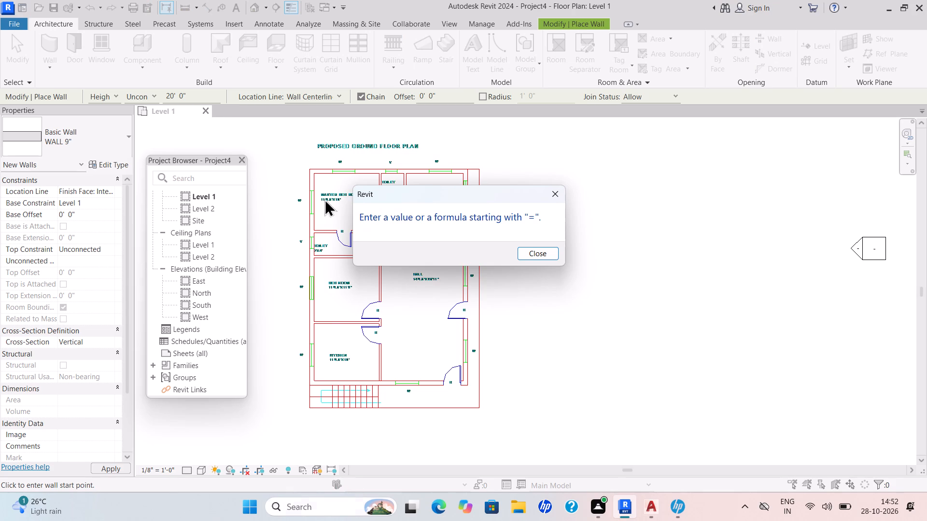
pyautogui.moveTo(562, 200); pyautogui.dragTo(555, 200)
pyautogui.moveTo(87, 263); pyautogui.dragTo(79, 265)
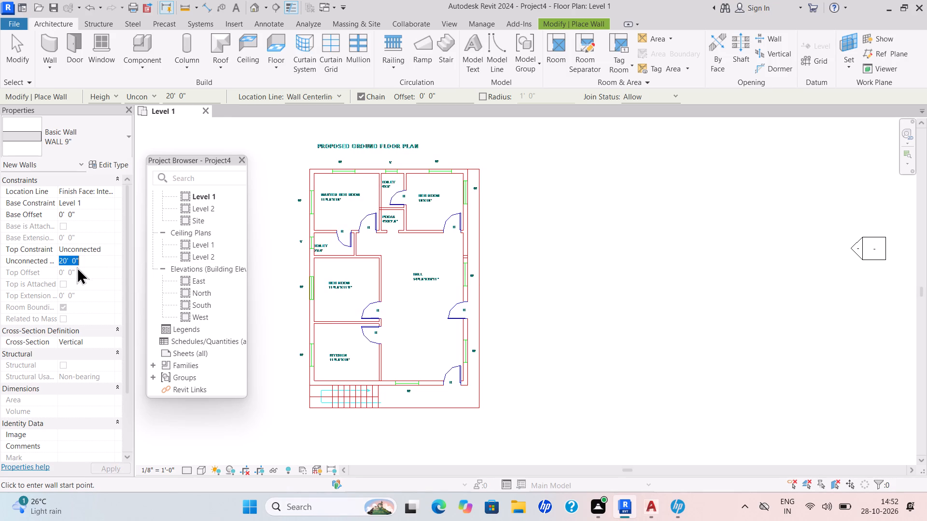
pyautogui.press('BackSpace')
pyautogui.write("10'")
pyautogui.press('Return')
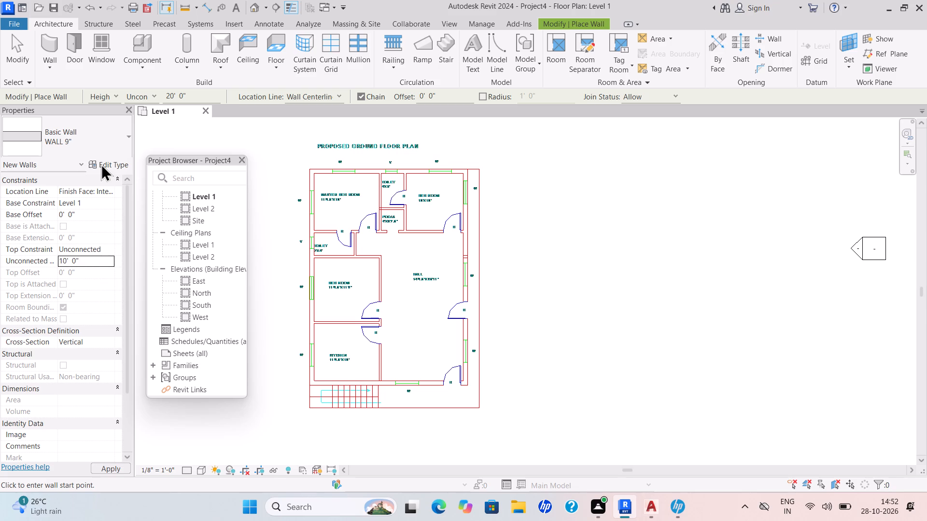
# Draw the north exterior wall, 27' - 7 1/2" long, from the master bedroom's outer corner to the other bedroom's outer corner, flipped inside the outline.
pyautogui.scroll(3, 266, 156)
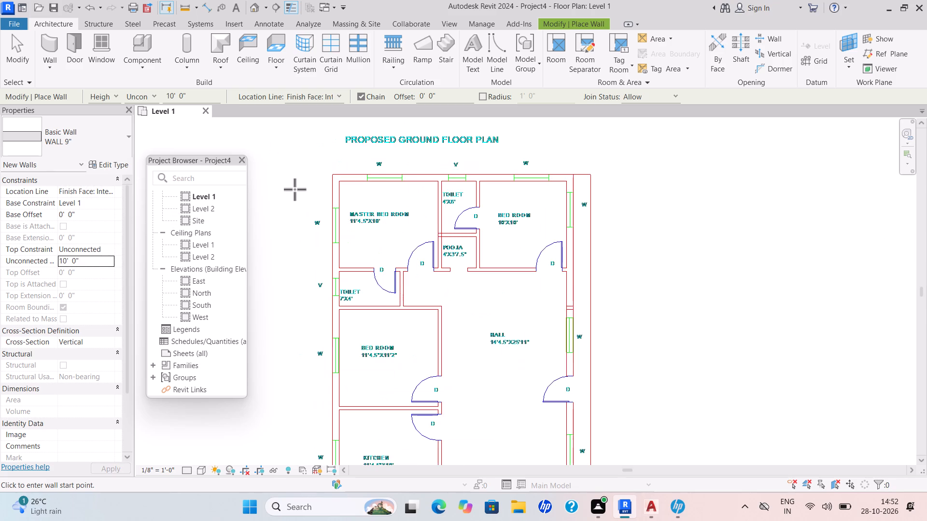
pyautogui.scroll(2, 295, 189)
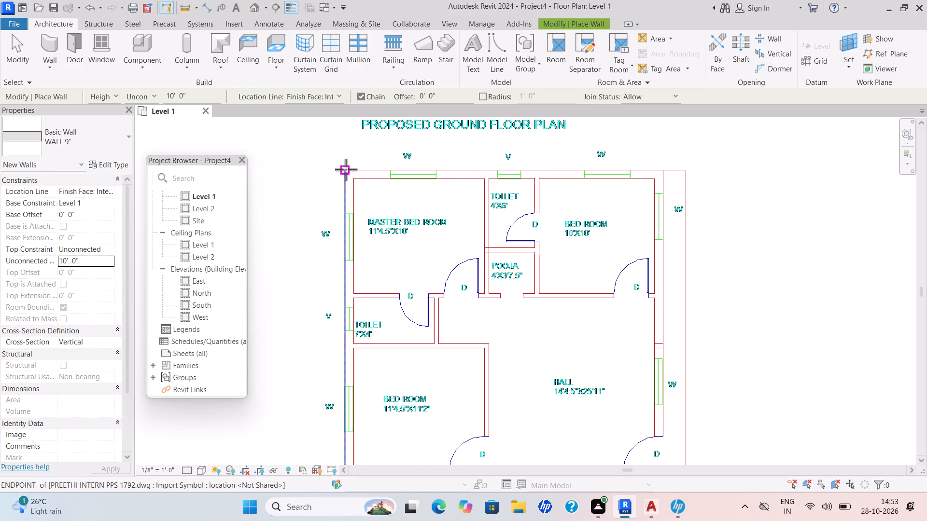
pyautogui.click(346, 169)
pyautogui.press('space')
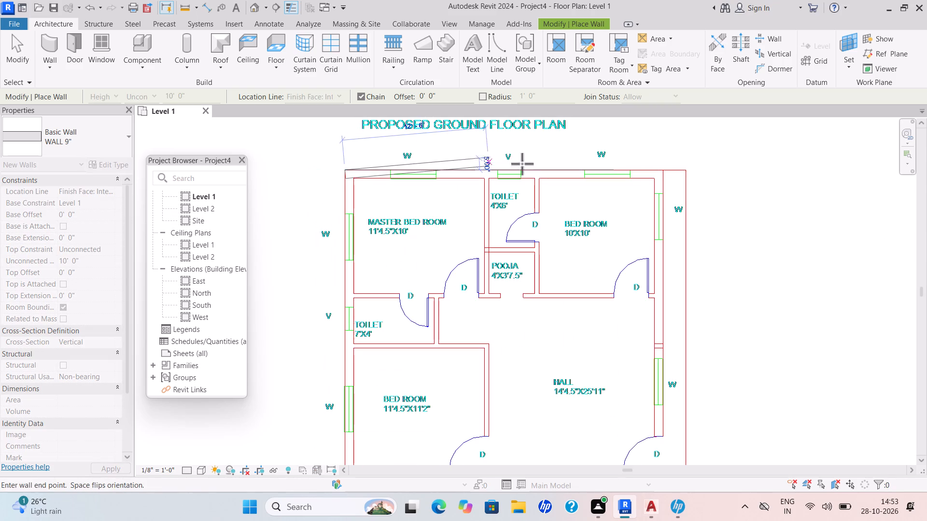
pyautogui.scroll(3, 666, 169)
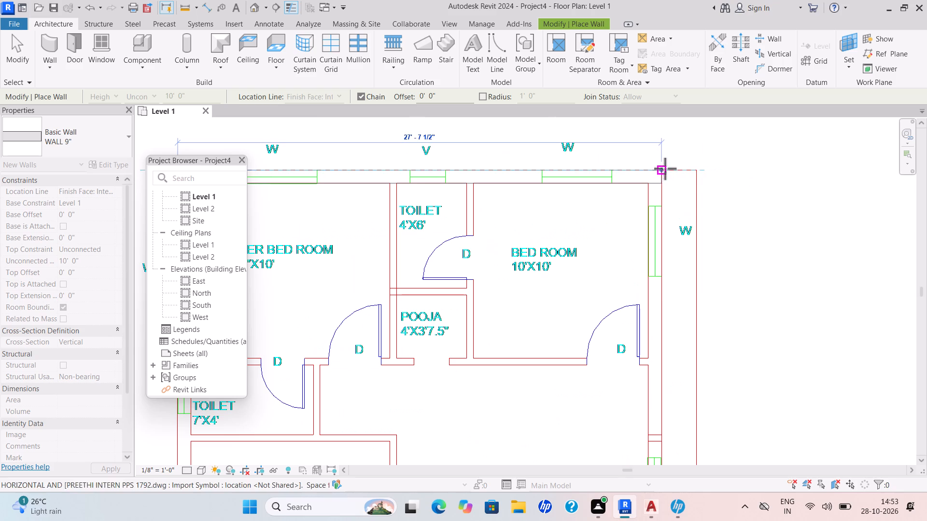
pyautogui.click(662, 170)
# Continue the wall chain down the east side along the hall to the outer corner beside the entrance door.
pyautogui.scroll(-5, 674, 313)
pyautogui.moveTo(671, 306); pyautogui.dragTo(703, 133, button='middle')
pyautogui.scroll(1, 702, 135)
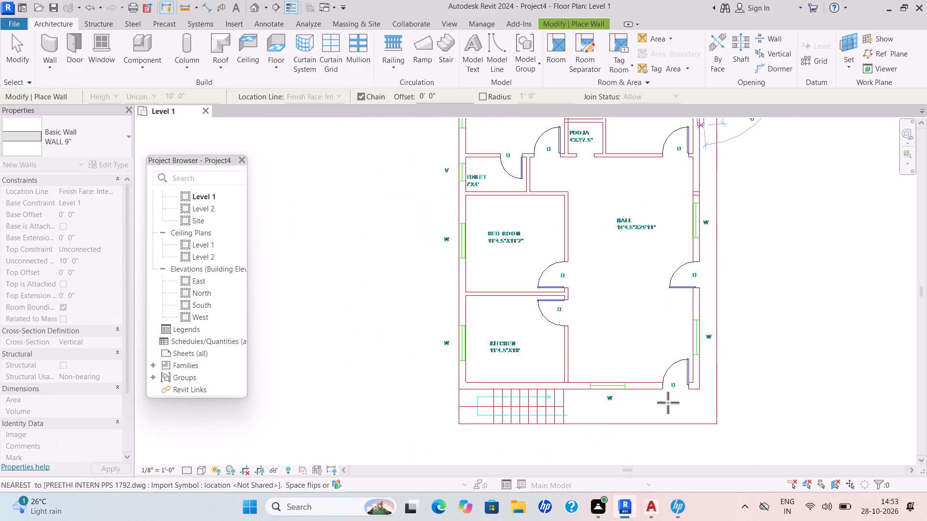
pyautogui.scroll(7, 695, 437)
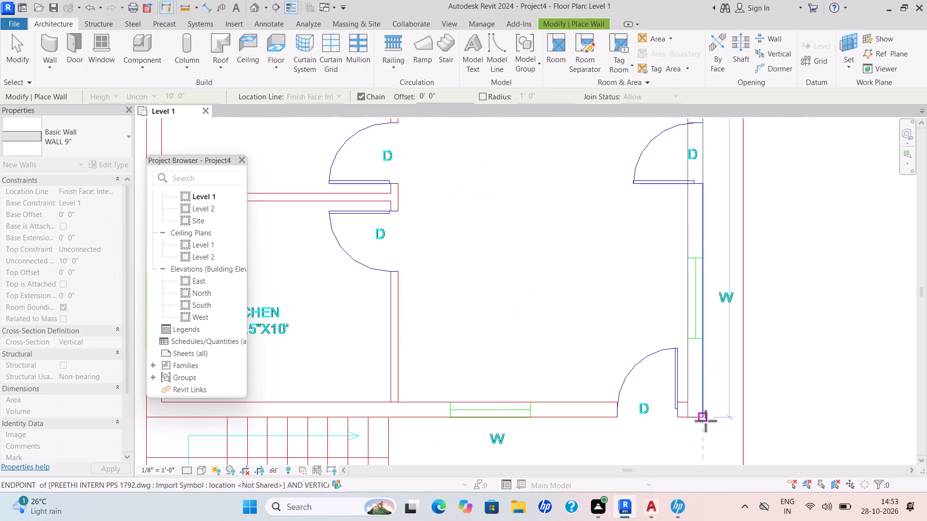
pyautogui.scroll(2, 705, 421)
pyautogui.click(706, 411)
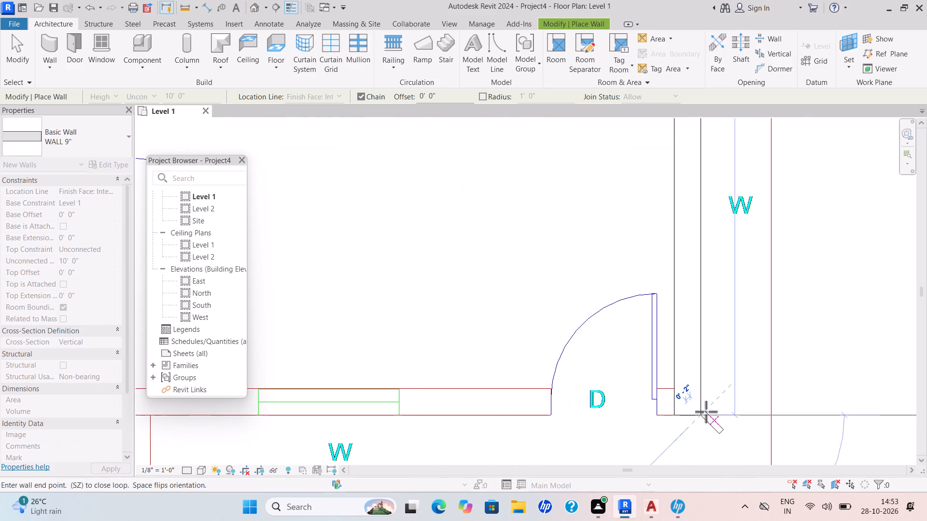
# Continue the wall chain along the south side, 27' - 7 1/2" long, to the kitchen's outer corner beside the stairs.
pyautogui.scroll(-2, 325, 423)
pyautogui.moveTo(316, 421); pyautogui.dragTo(342, 411, button='middle')
pyautogui.scroll(-3, 322, 414)
pyautogui.moveTo(342, 411); pyautogui.dragTo(488, 407, button='middle')
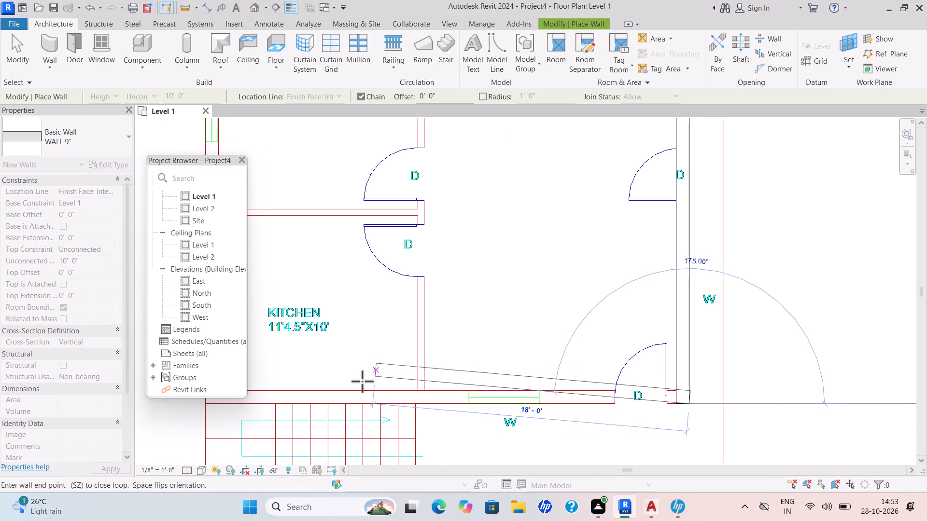
pyautogui.scroll(-4, 296, 403)
pyautogui.moveTo(287, 403); pyautogui.dragTo(383, 394, button='middle')
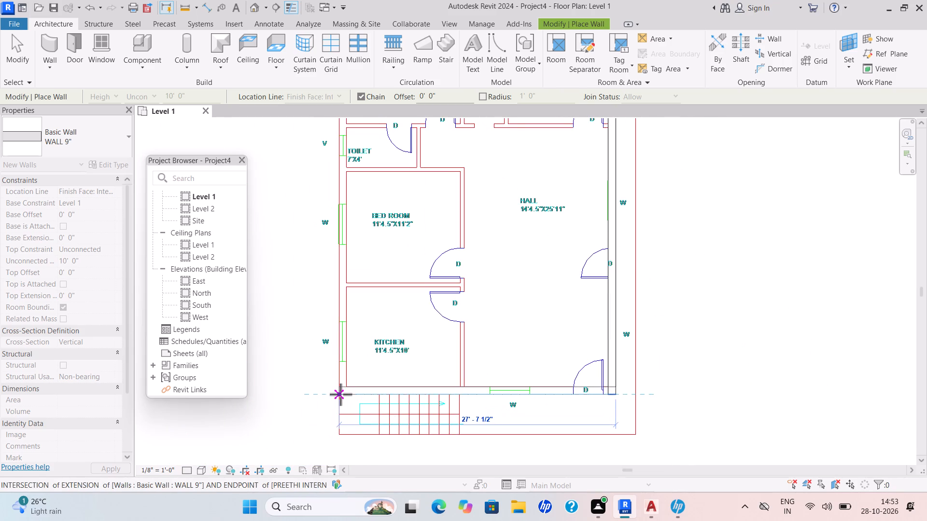
pyautogui.scroll(3, 340, 395)
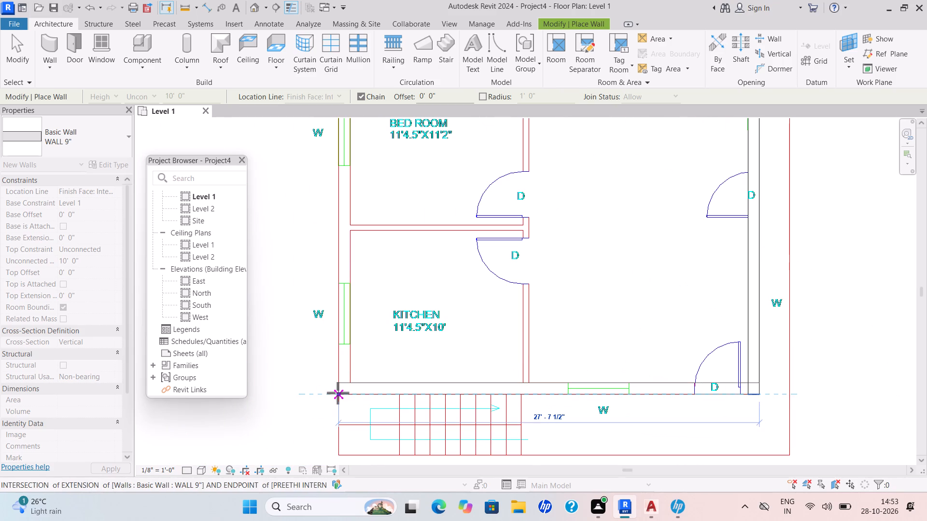
pyautogui.scroll(2, 337, 393)
pyautogui.scroll(-1, 337, 393)
pyautogui.scroll(2, 337, 393)
pyautogui.scroll(-1, 342, 392)
pyautogui.scroll(3, 342, 392)
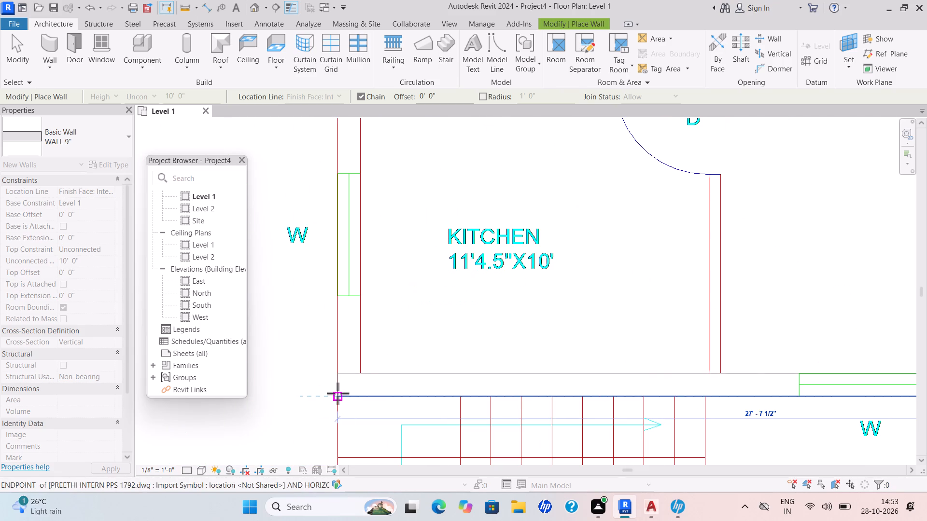
pyautogui.moveTo(337, 393); pyautogui.dragTo(338, 384)
# Draw the west exterior wall up to the master bedroom's outer corner, closing the exterior outline, and finish the wall chain.
pyautogui.scroll(-3, 356, 278)
pyautogui.moveTo(356, 278); pyautogui.dragTo(365, 397, button='middle')
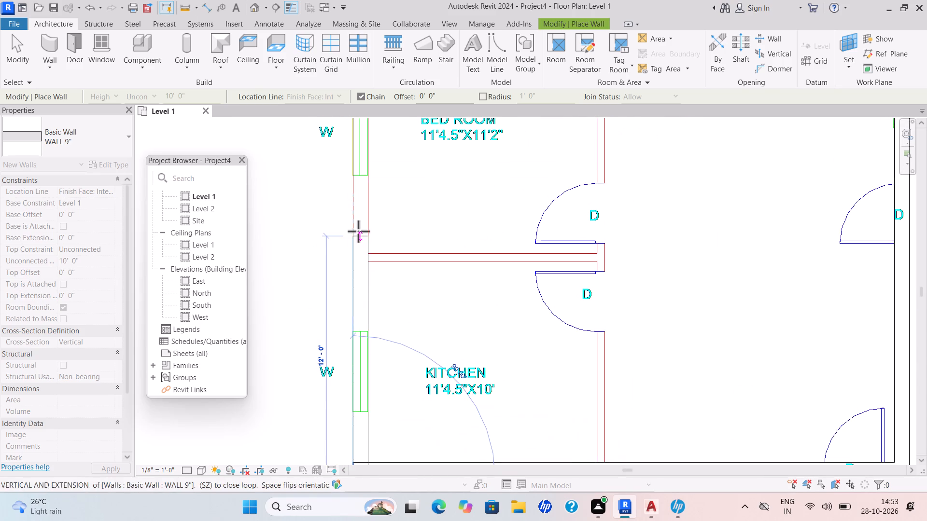
pyautogui.moveTo(359, 242); pyautogui.dragTo(384, 412, button='middle')
pyautogui.scroll(-3, 373, 396)
pyautogui.scroll(-1, 376, 220)
pyautogui.moveTo(377, 222); pyautogui.dragTo(418, 378, button='middle')
pyautogui.scroll(1, 416, 375)
pyautogui.scroll(-1, 417, 377)
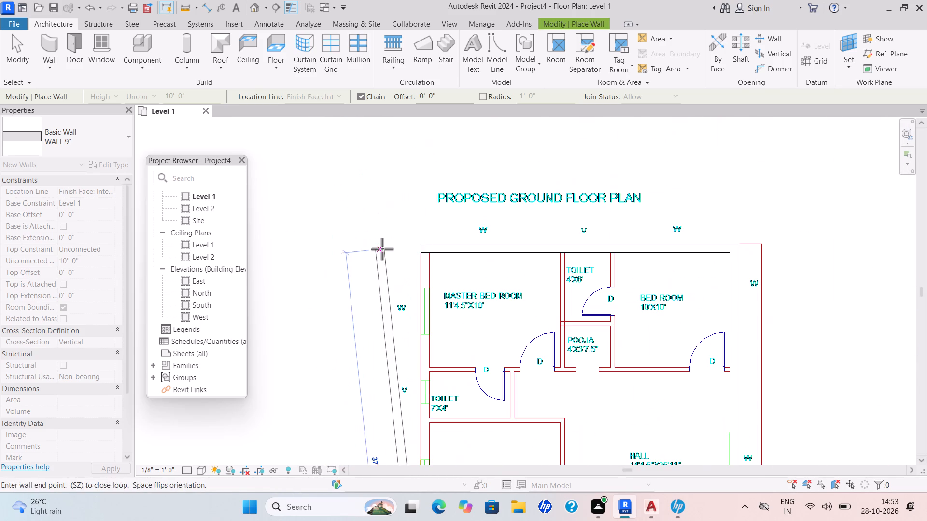
pyautogui.scroll(4, 422, 243)
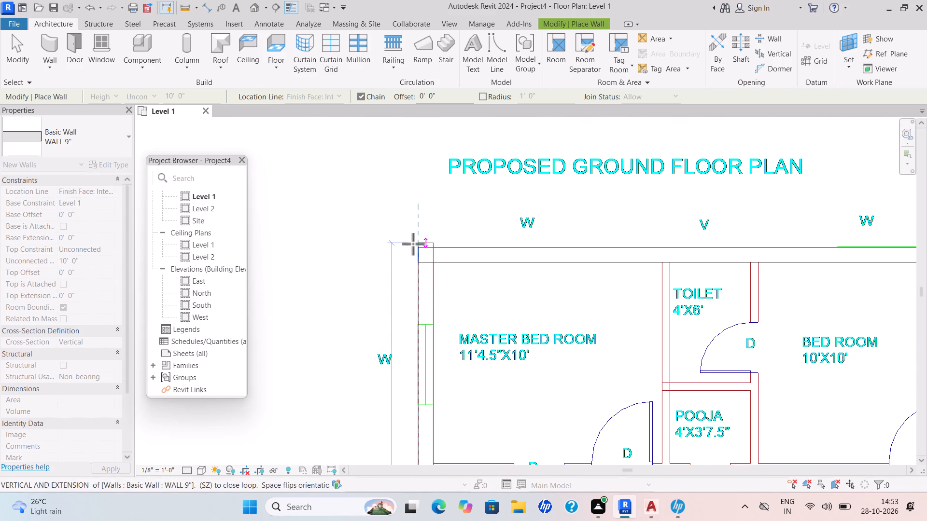
pyautogui.click(423, 245)
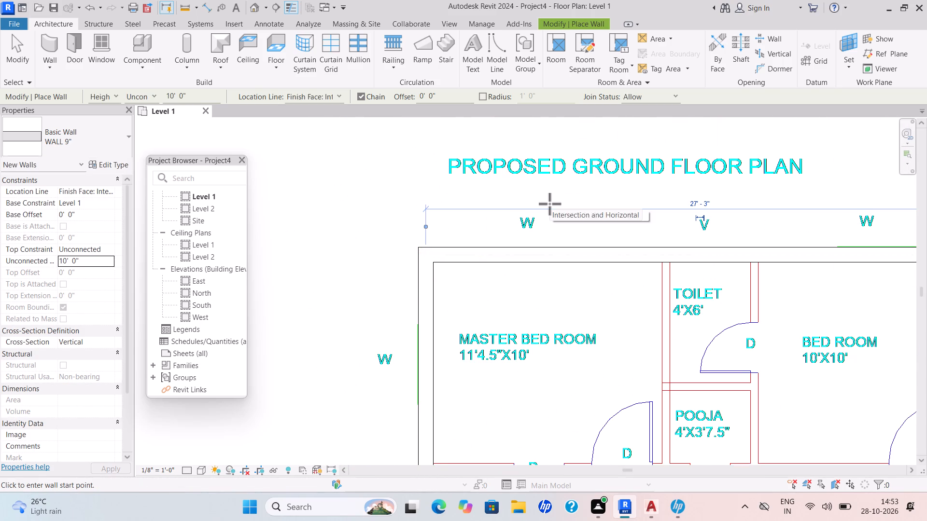
pyautogui.press('Escape')
pyautogui.scroll(-4, 515, 228)
pyautogui.press('Escape')
# Examine the closed exterior wall outline against the linked ground floor plan.
pyautogui.moveTo(530, 254); pyautogui.dragTo(497, 196, button='middle')
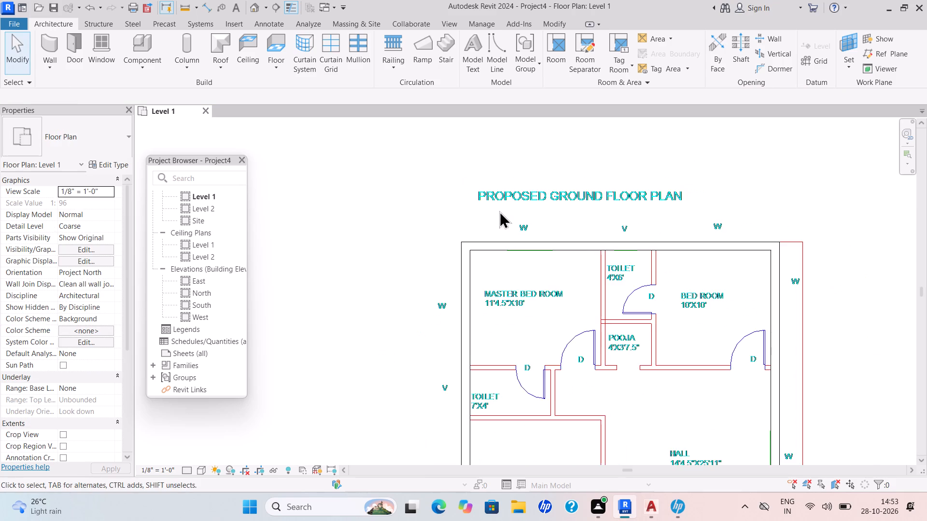
pyautogui.scroll(1, 531, 273)
pyautogui.scroll(-2, 527, 277)
pyautogui.moveTo(525, 277); pyautogui.dragTo(471, 181, button='middle')
pyautogui.scroll(-1, 490, 212)
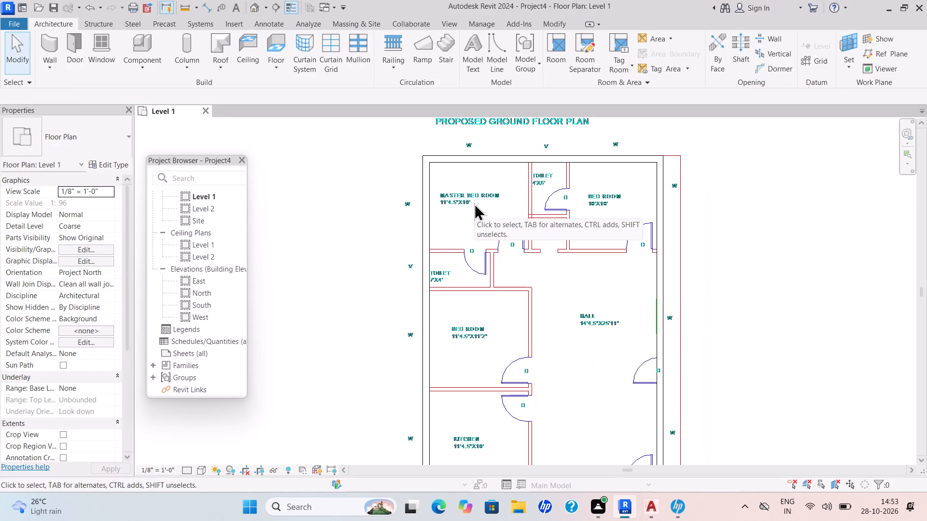
pyautogui.press('Escape')
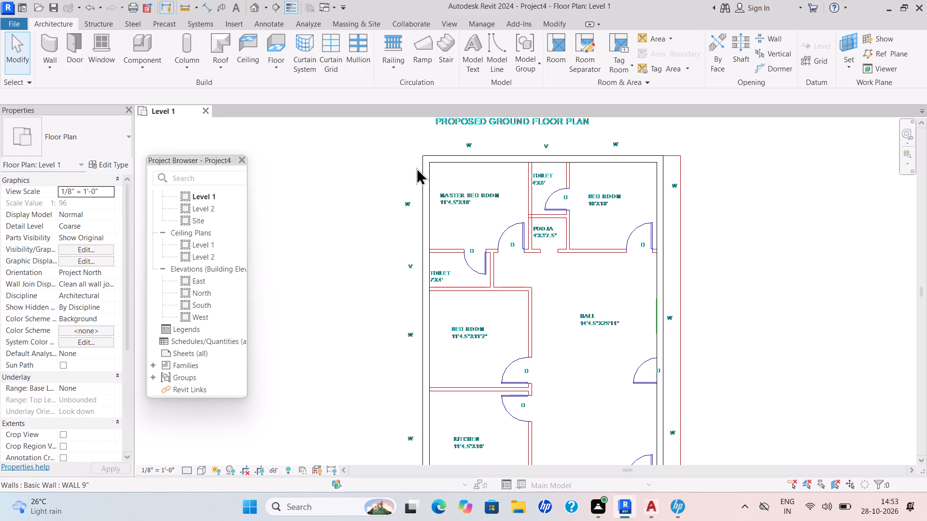
pyautogui.scroll(-2, 463, 227)
pyautogui.moveTo(457, 227); pyautogui.dragTo(416, 198, button='middle')
pyautogui.scroll(1, 423, 204)
pyautogui.scroll(-1, 419, 200)
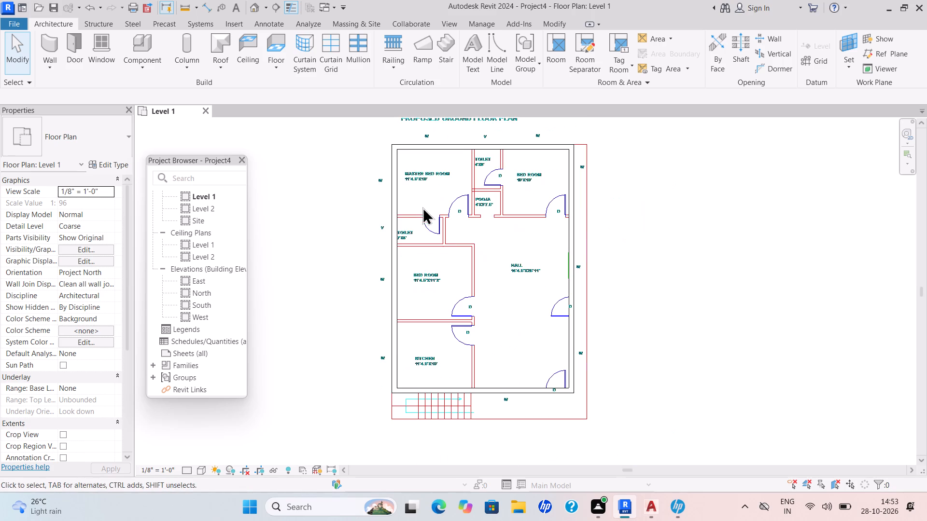
pyautogui.scroll(1, 481, 338)
pyautogui.press('Escape')
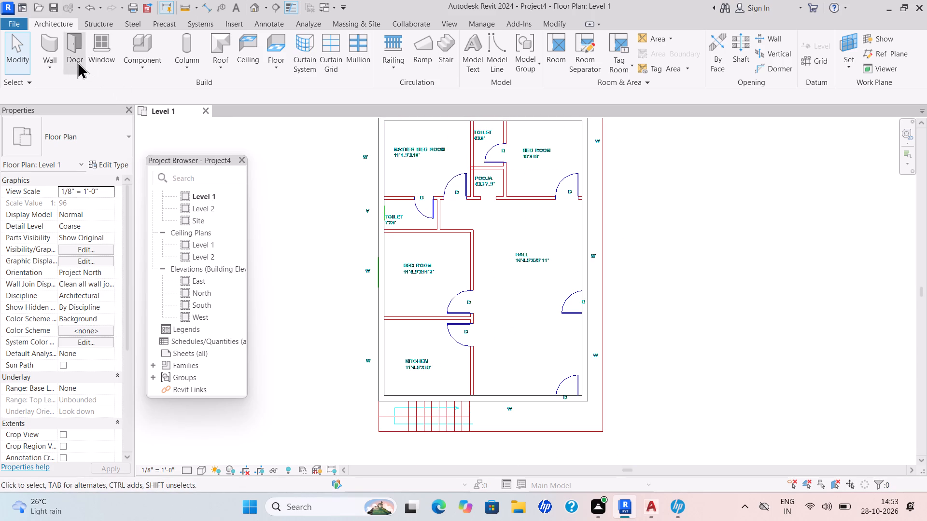
# Start an architectural wall and duplicate the Generic - 8" wall type as WALL 4.5".
pyautogui.click(57, 59)
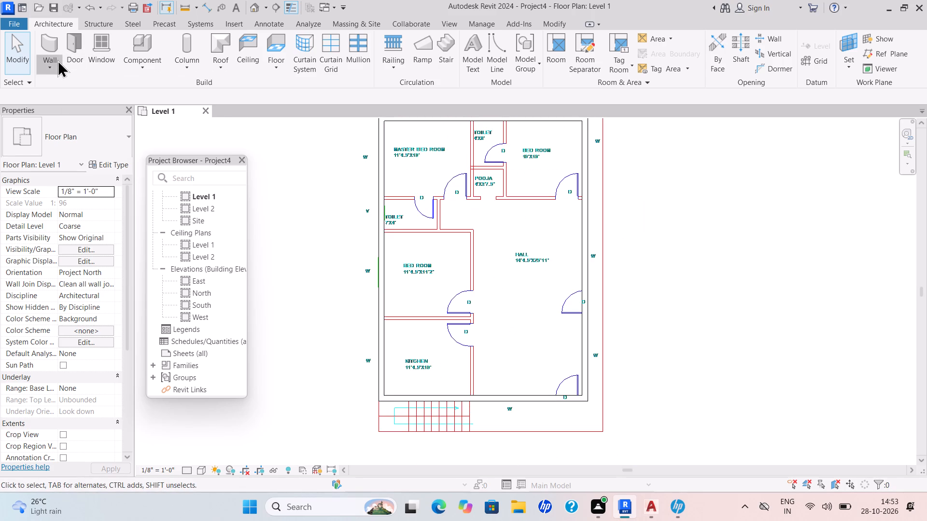
pyautogui.click(105, 96)
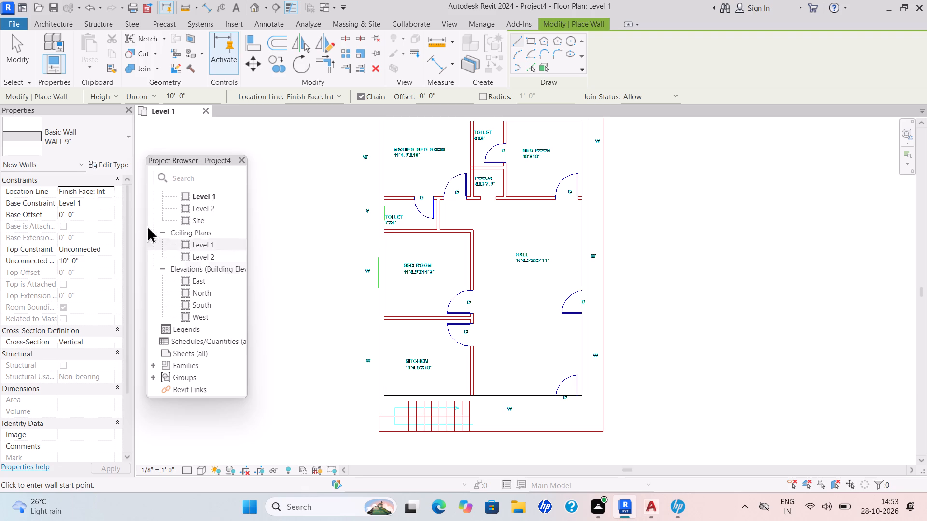
pyautogui.click(128, 141)
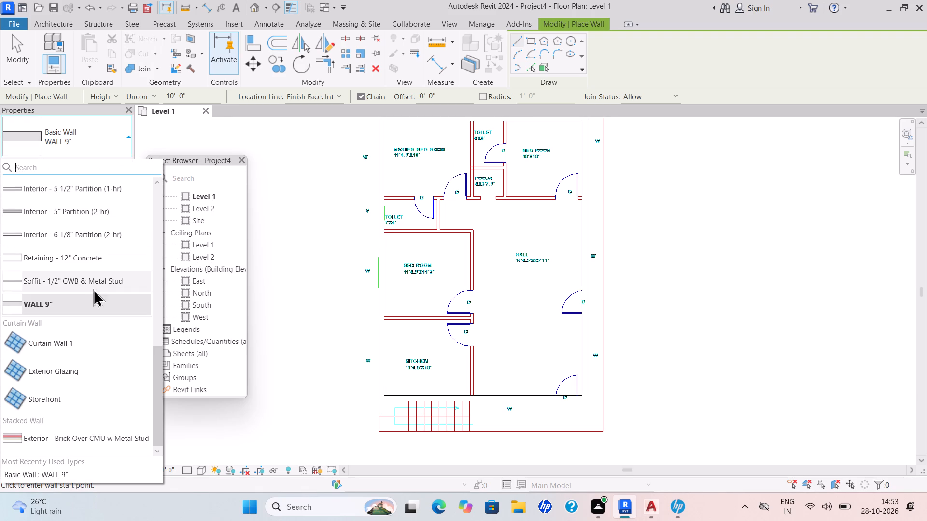
pyautogui.scroll(1, 94, 297)
pyautogui.scroll(-1, 94, 297)
pyautogui.scroll(3, 94, 297)
pyautogui.click(75, 236)
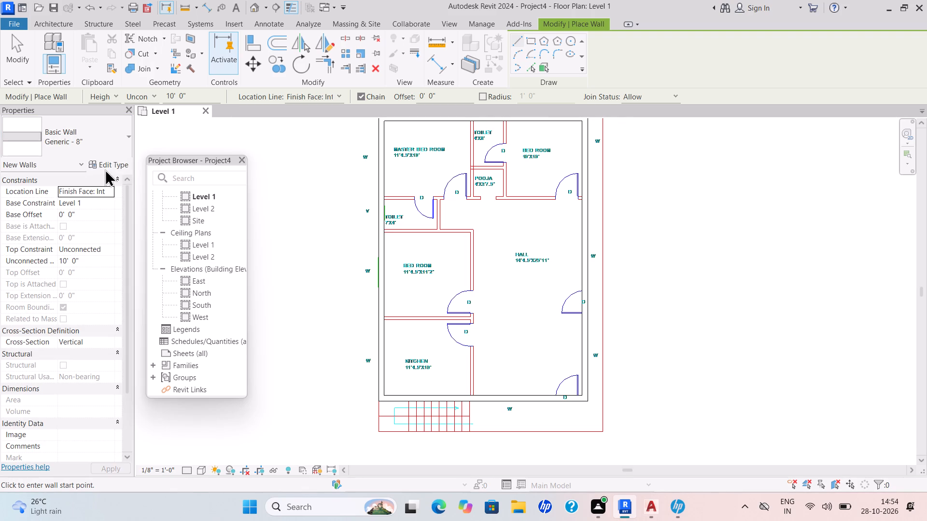
pyautogui.click(105, 168)
pyautogui.click(778, 110)
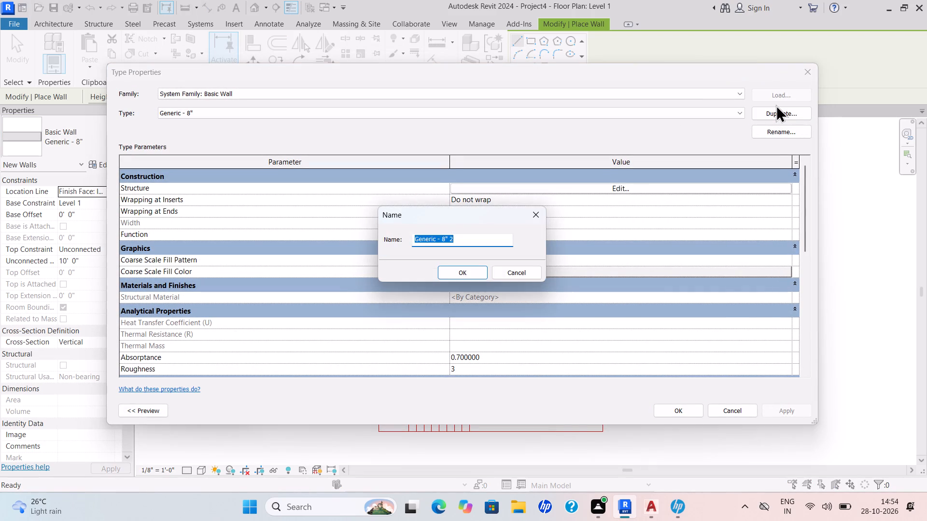
pyautogui.press('BackSpace')
pyautogui.write('WALL')
pyautogui.press('space')
pyautogui.write('4.5"')
pyautogui.press('Return')
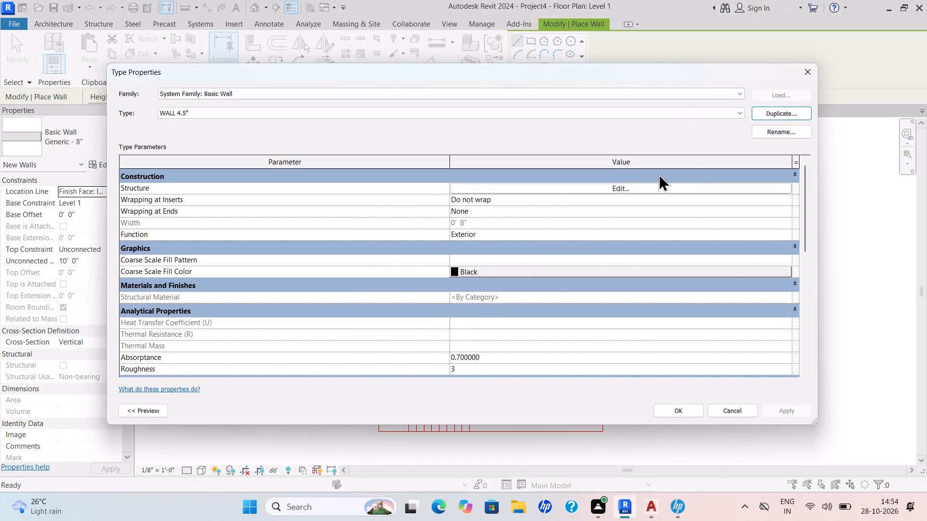
# Set the structure layer thickness of the WALL 4.5" type to 9" and apply the type to the new walls.
pyautogui.click(620, 185)
pyautogui.moveTo(446, 184); pyautogui.dragTo(442, 196)
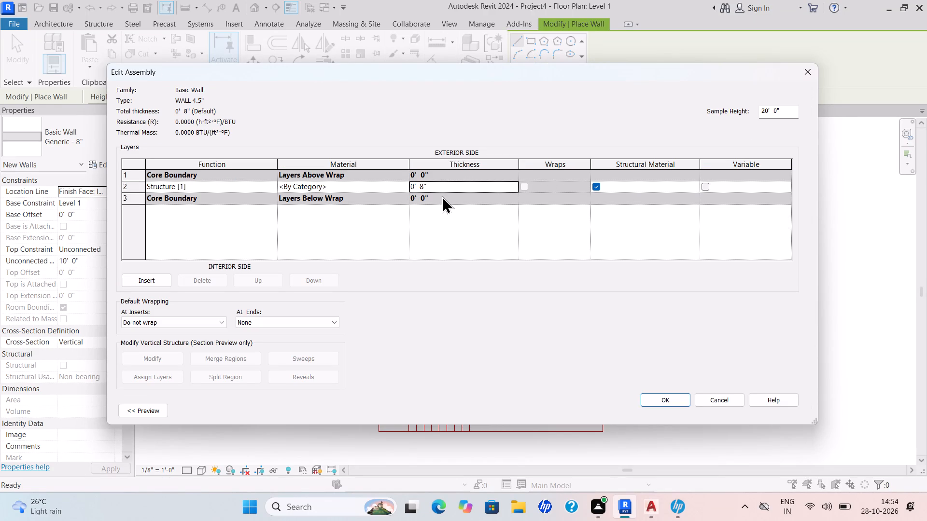
pyautogui.press('BackSpace')
pyautogui.press('9')
pyautogui.hotkey('shift', '"')
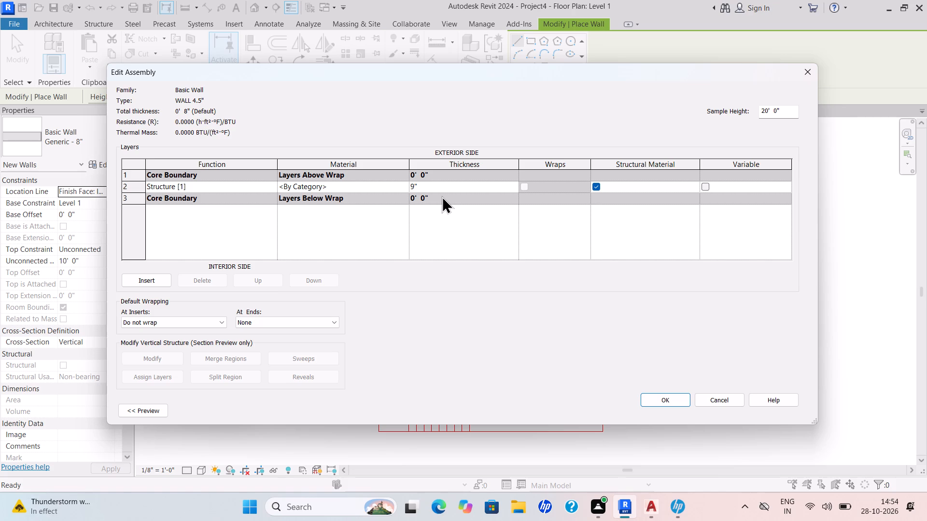
pyautogui.press('Return')
pyautogui.scroll(1, 443, 185)
pyautogui.click(655, 403)
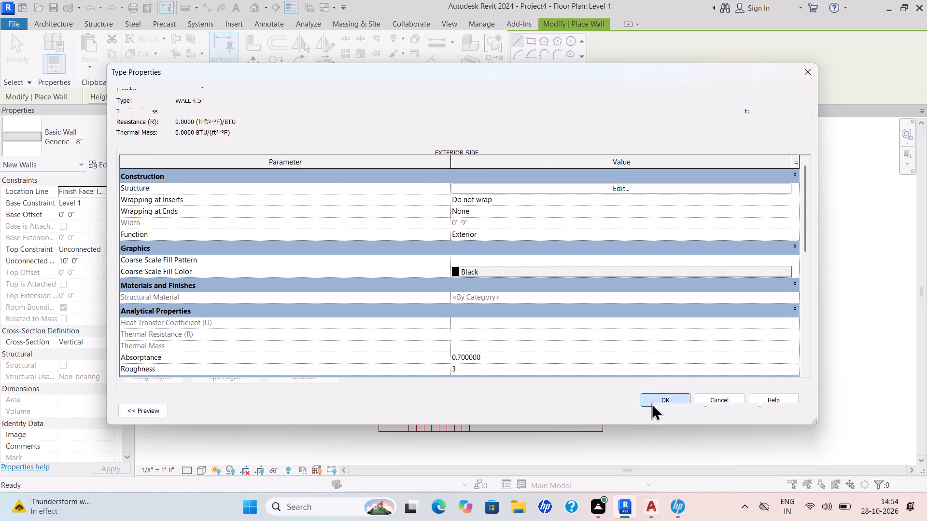
pyautogui.click(788, 412)
pyautogui.click(682, 403)
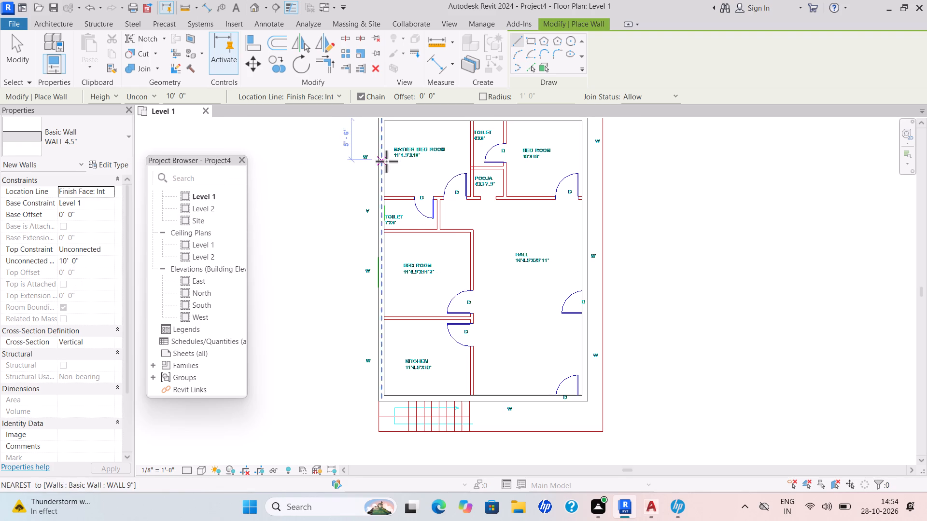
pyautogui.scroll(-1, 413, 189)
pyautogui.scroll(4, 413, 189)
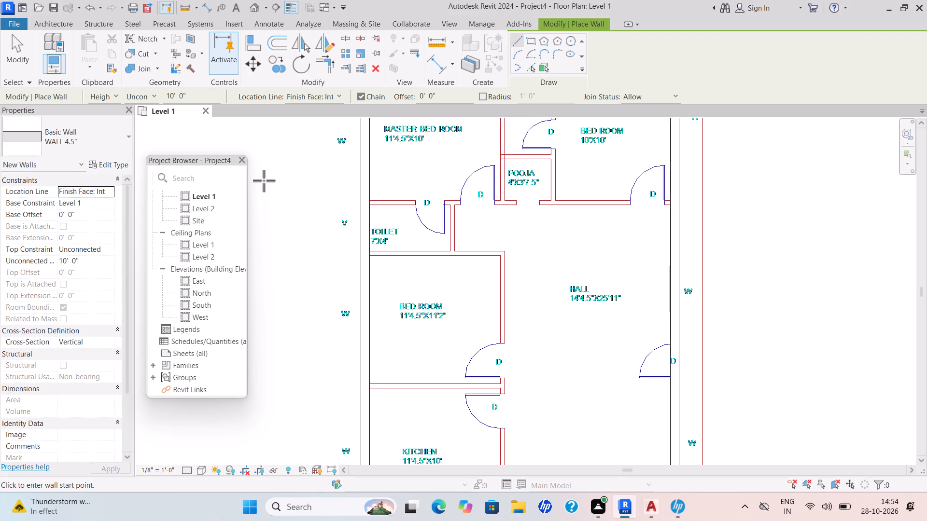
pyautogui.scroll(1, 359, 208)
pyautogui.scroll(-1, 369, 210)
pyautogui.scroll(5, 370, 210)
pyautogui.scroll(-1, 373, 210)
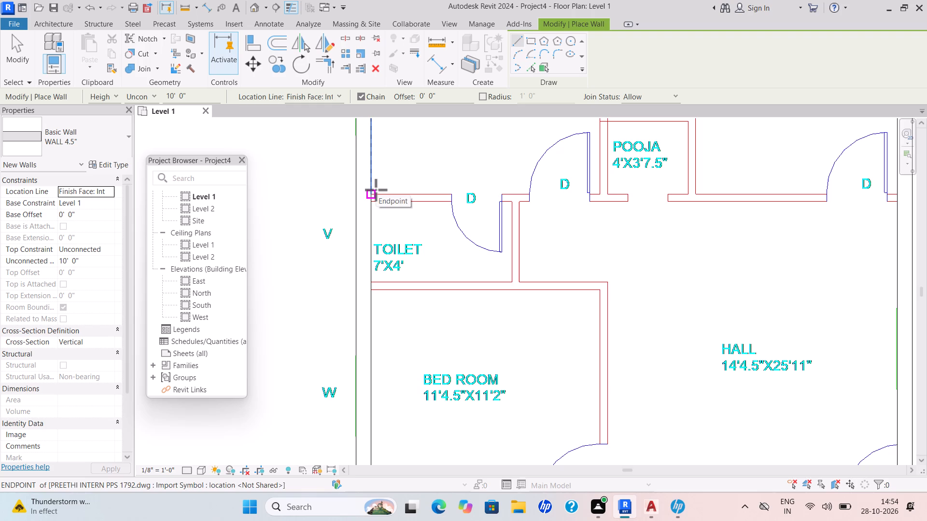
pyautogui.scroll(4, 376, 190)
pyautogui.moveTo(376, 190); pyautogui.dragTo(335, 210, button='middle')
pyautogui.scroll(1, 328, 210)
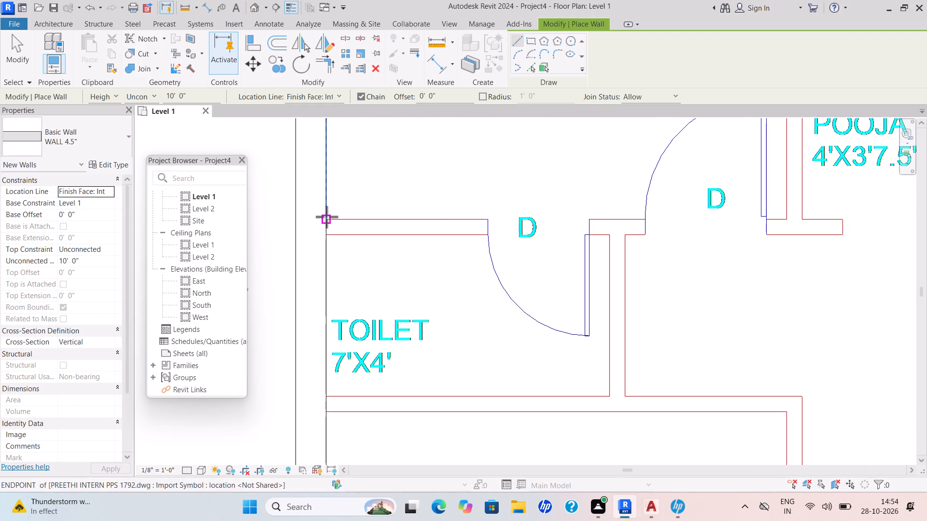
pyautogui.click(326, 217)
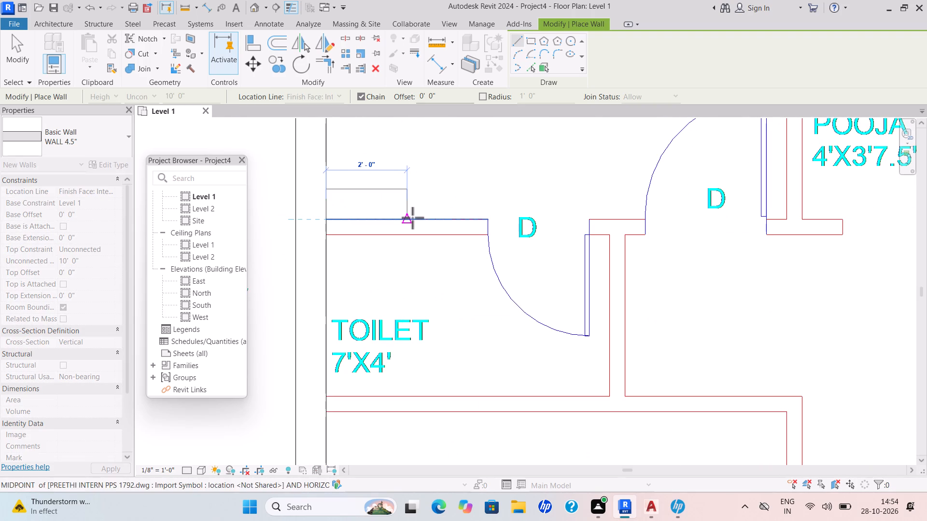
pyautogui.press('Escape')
# Check the structure layer thickness of the WALL 4.5" type, leaving its settings unedited.
pyautogui.click(123, 165)
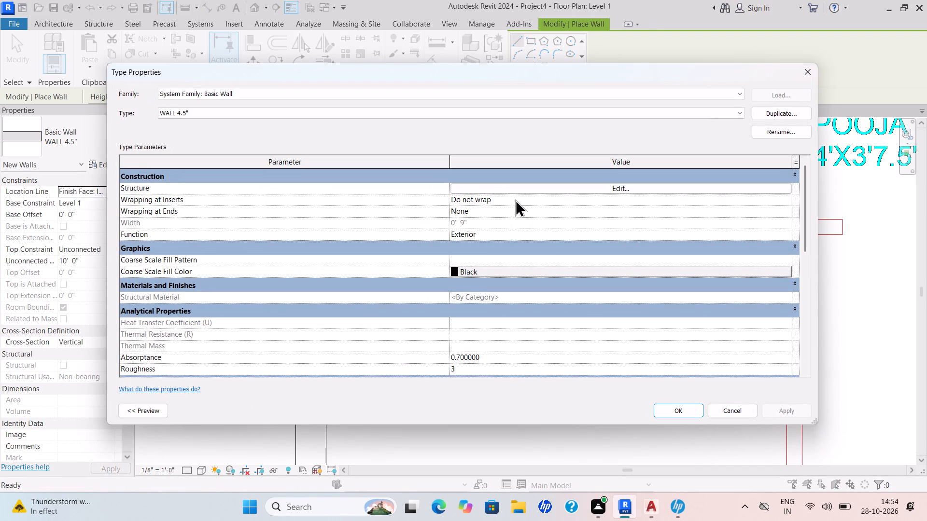
pyautogui.click(623, 190)
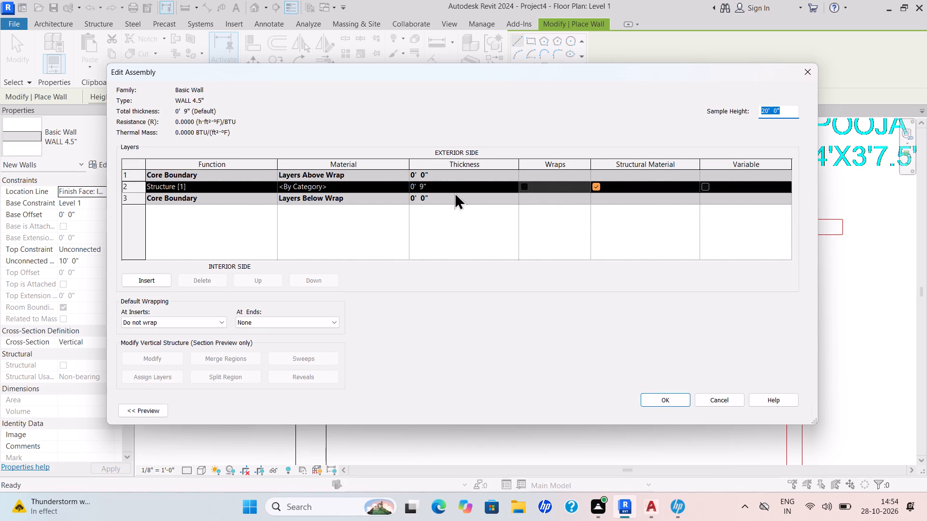
pyautogui.click(811, 79)
pyautogui.click(787, 90)
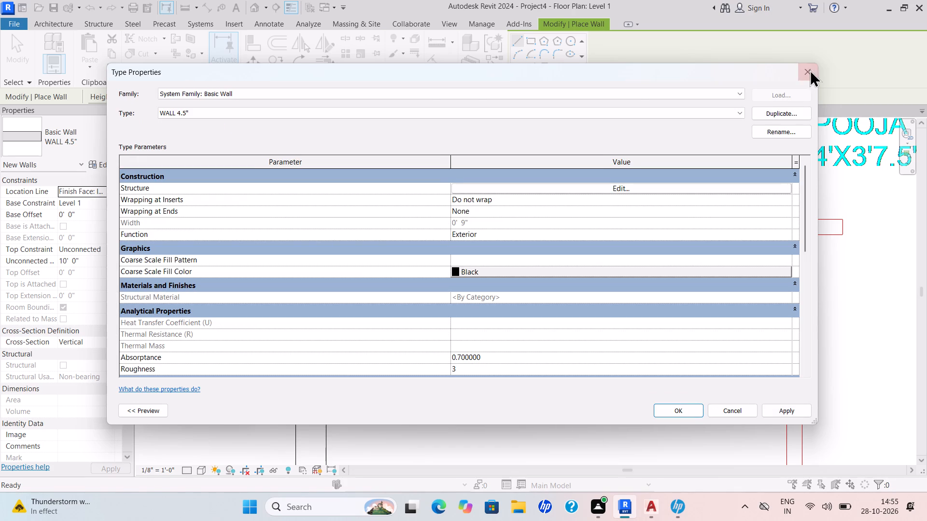
pyautogui.click(812, 68)
# Set the structure layer thickness of the WALL 4.5" type to 4.5" and apply it to the type.
pyautogui.click(329, 236)
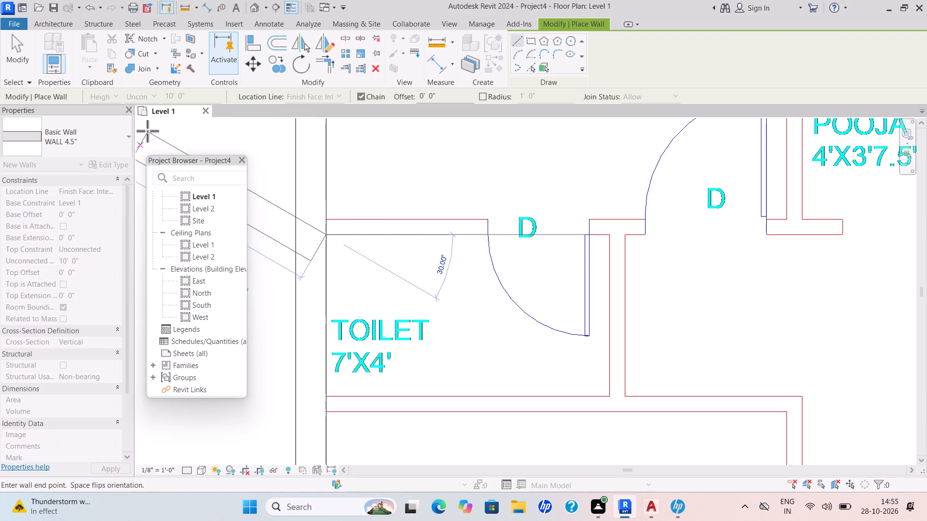
pyautogui.press('Escape')
pyautogui.click(117, 162)
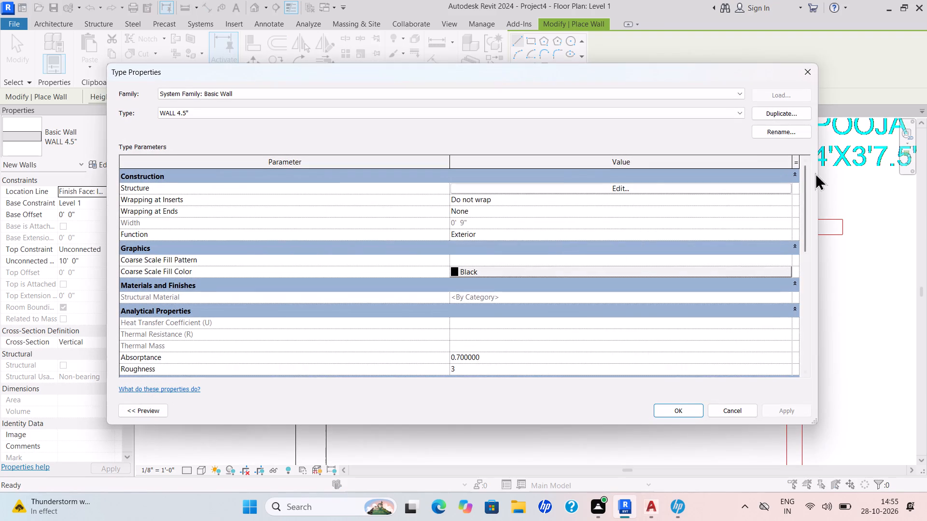
pyautogui.click(621, 186)
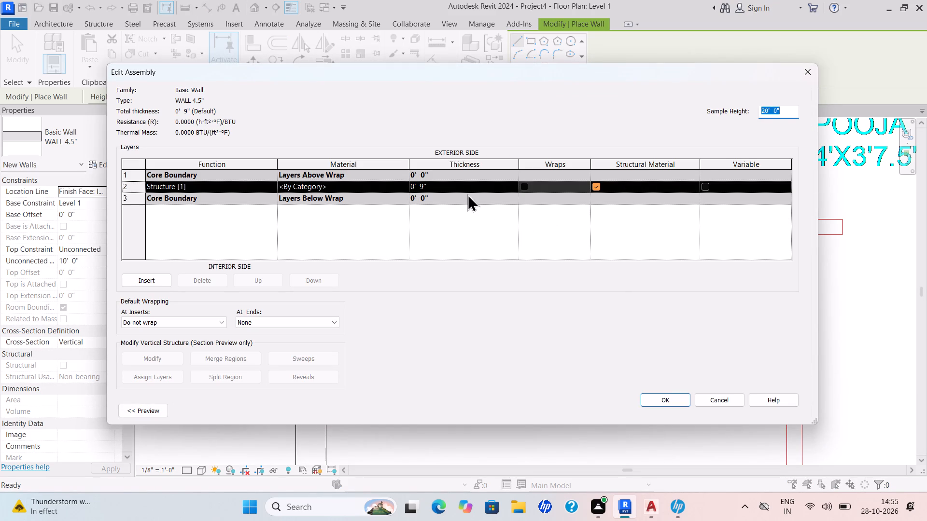
pyautogui.click(457, 187)
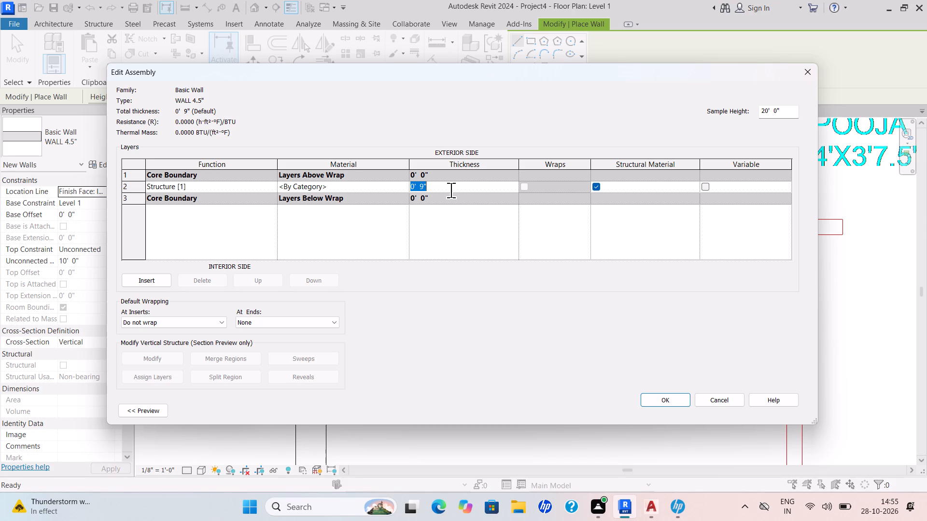
pyautogui.press('BackSpace')
pyautogui.write('4.5"')
pyautogui.press('Return')
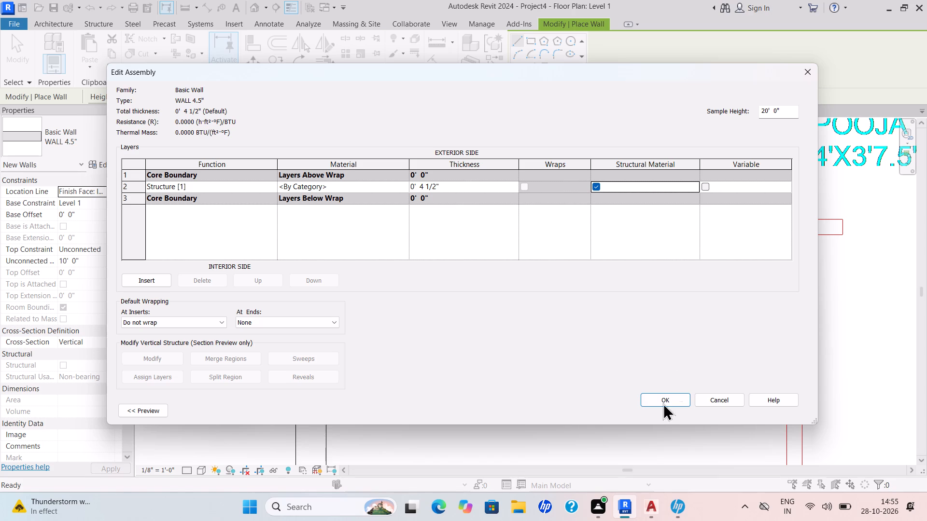
pyautogui.click(673, 397)
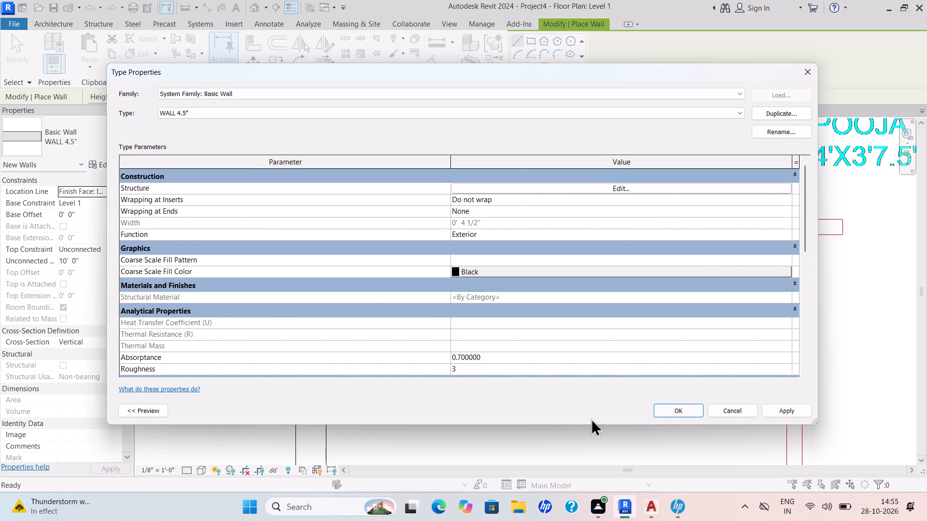
pyautogui.click(787, 412)
pyautogui.click(694, 410)
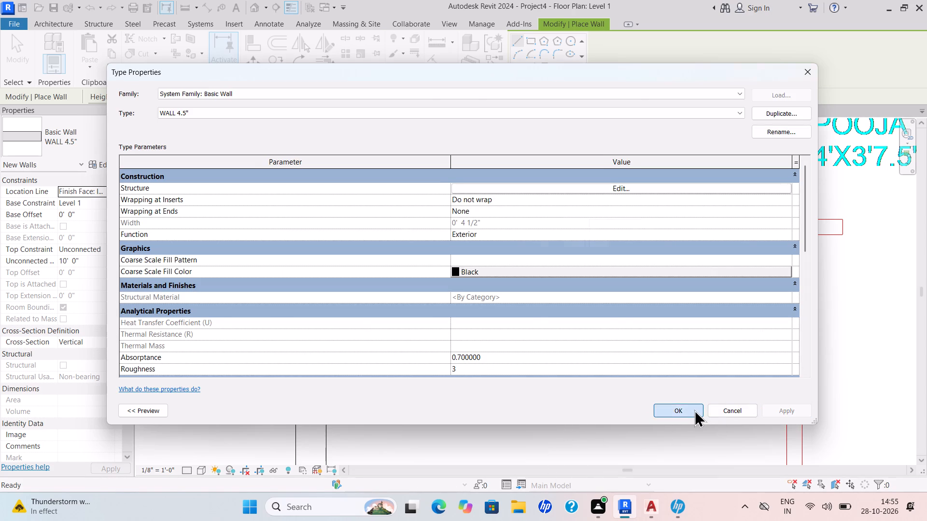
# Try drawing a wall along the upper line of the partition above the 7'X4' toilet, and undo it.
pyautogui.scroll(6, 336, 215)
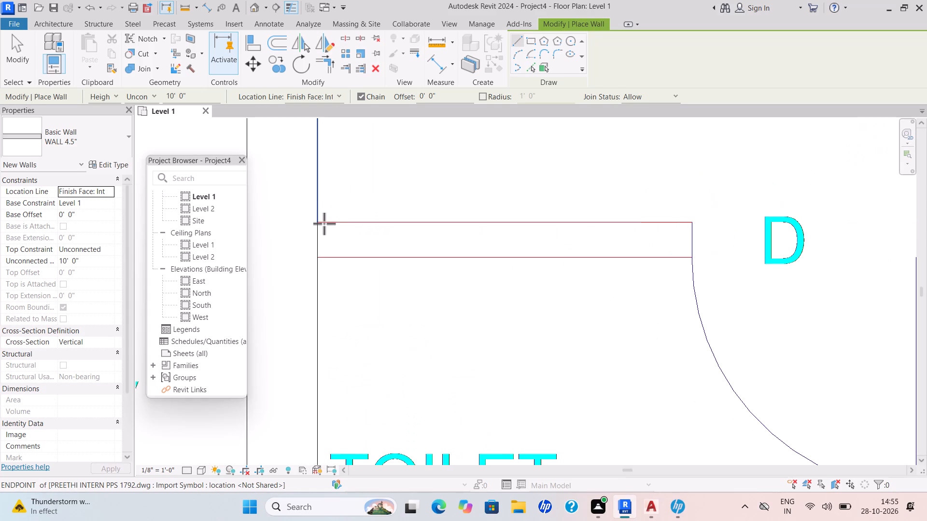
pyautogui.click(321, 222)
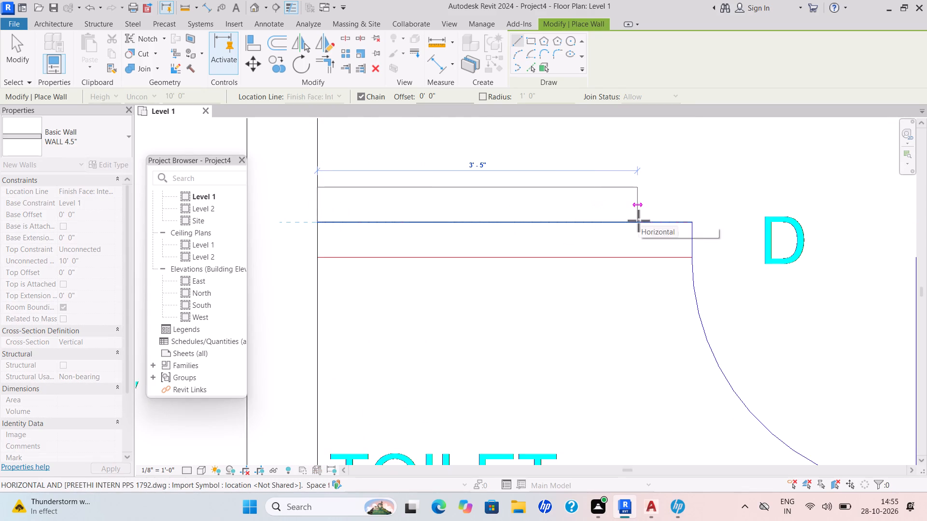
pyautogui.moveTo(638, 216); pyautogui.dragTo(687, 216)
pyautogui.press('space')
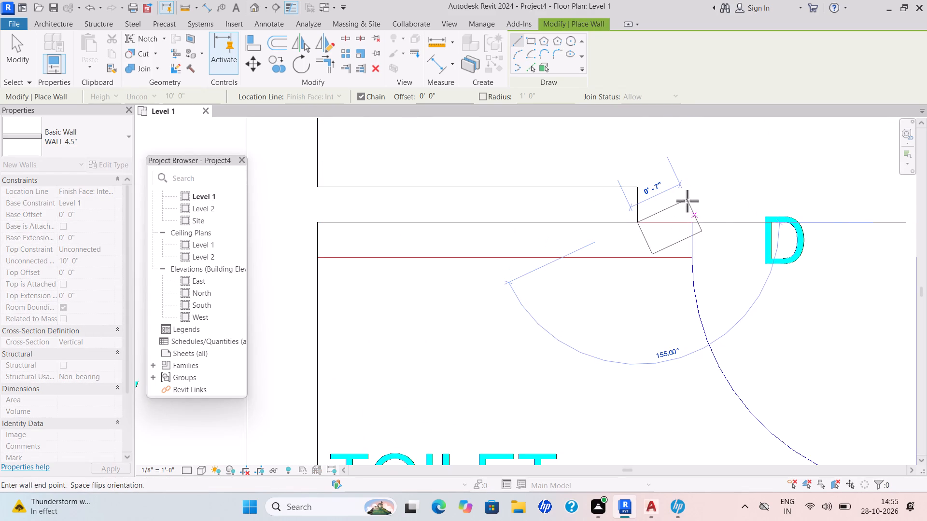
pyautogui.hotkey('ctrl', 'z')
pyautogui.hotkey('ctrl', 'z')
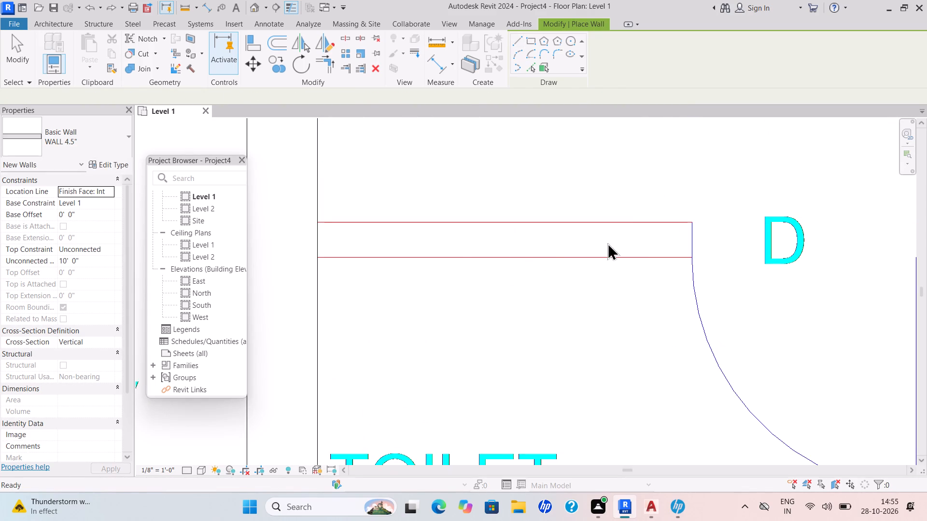
# Draw a horizontal WALL 4.5" partition below the bedrooms and pooja, from the west exterior wall's inner face to the east one.
pyautogui.click(317, 258)
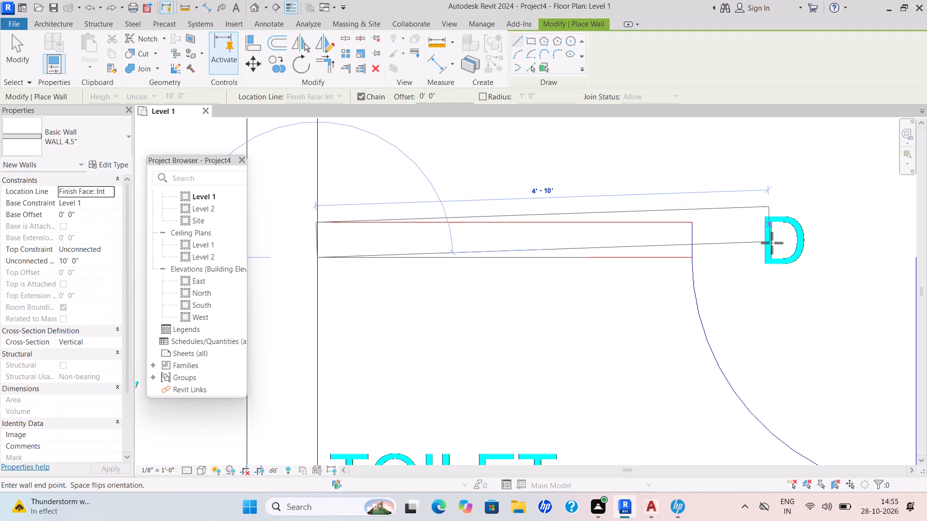
pyautogui.scroll(-4, 772, 243)
pyautogui.moveTo(772, 243); pyautogui.dragTo(438, 253, button='middle')
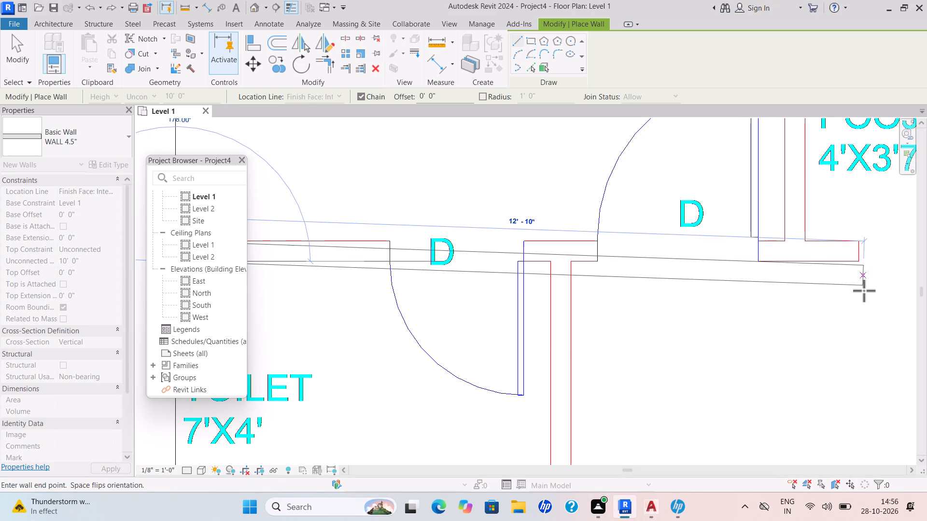
pyautogui.scroll(-4, 881, 249)
pyautogui.moveTo(881, 248); pyautogui.dragTo(402, 248, button='middle')
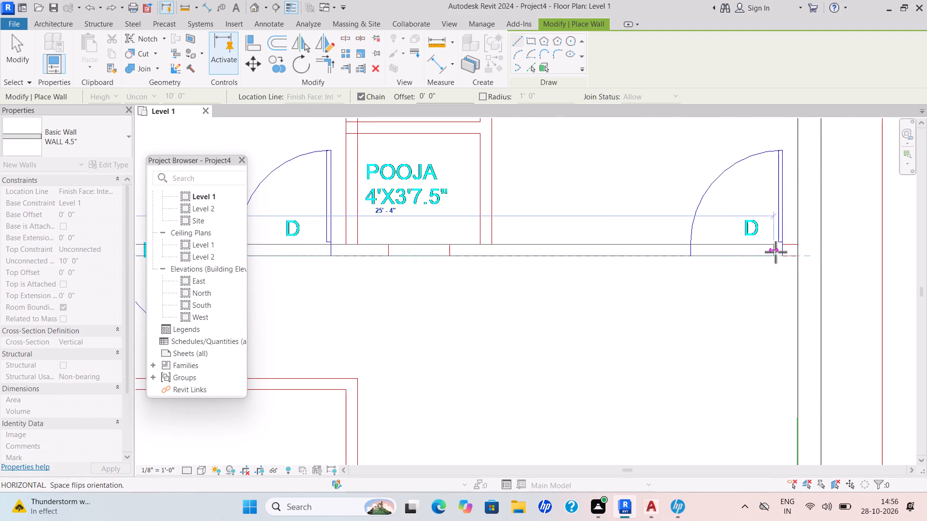
pyautogui.scroll(3, 801, 252)
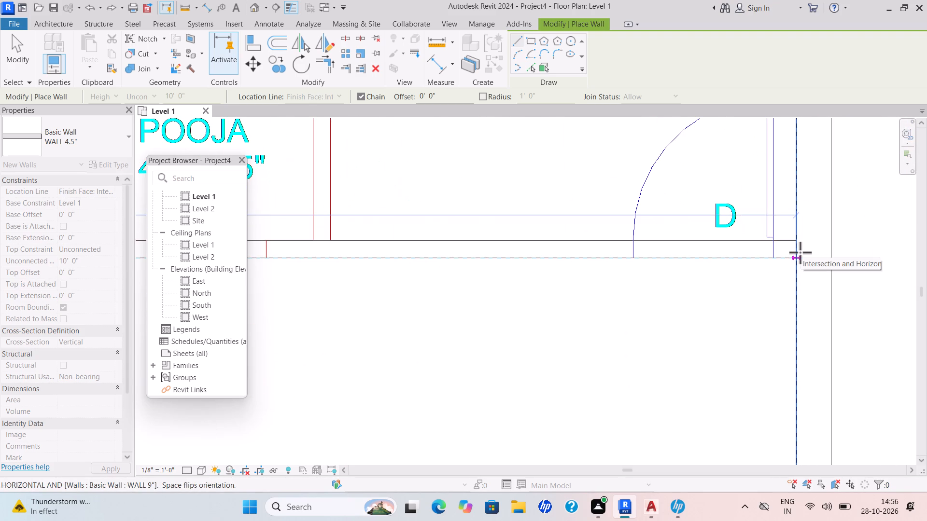
pyautogui.click(800, 252)
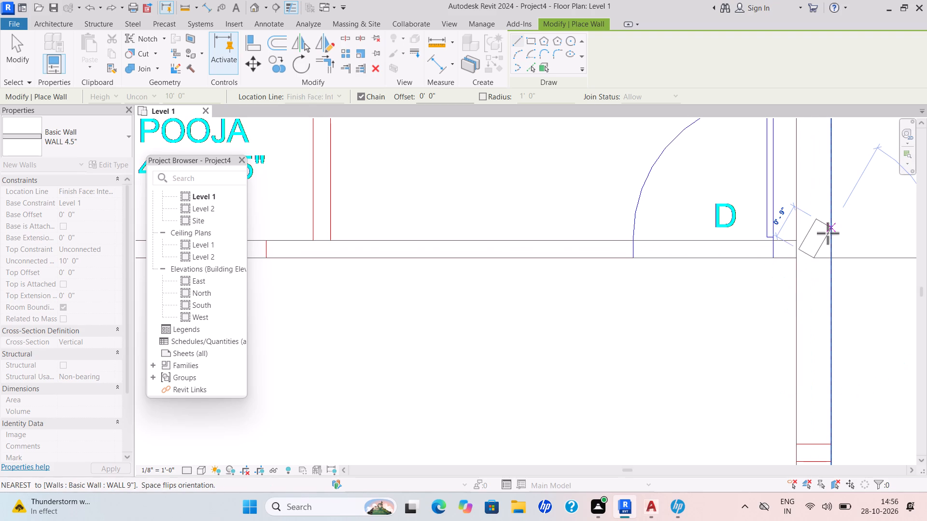
pyautogui.press('Escape')
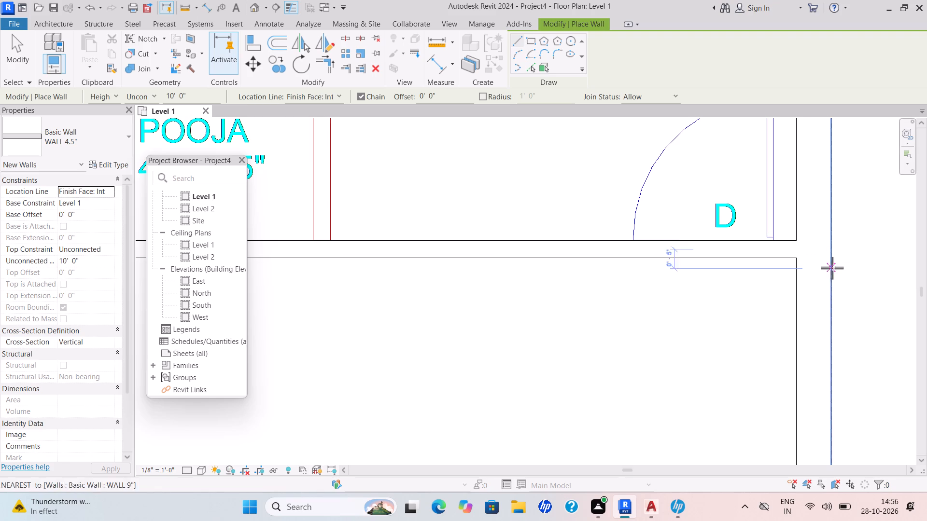
# Draw a vertical WALL 4.5" partition between the master bedroom and the 4'X6' toilet and pooja, from the north exterior wall to the horizontal partition.
pyautogui.scroll(-3, 743, 272)
pyautogui.moveTo(742, 274); pyautogui.dragTo(741, 291, button='middle')
pyautogui.scroll(1, 739, 287)
pyautogui.scroll(-1, 739, 288)
pyautogui.scroll(1, 739, 288)
pyautogui.scroll(-5, 736, 296)
pyautogui.moveTo(731, 326); pyautogui.dragTo(735, 356, button='middle')
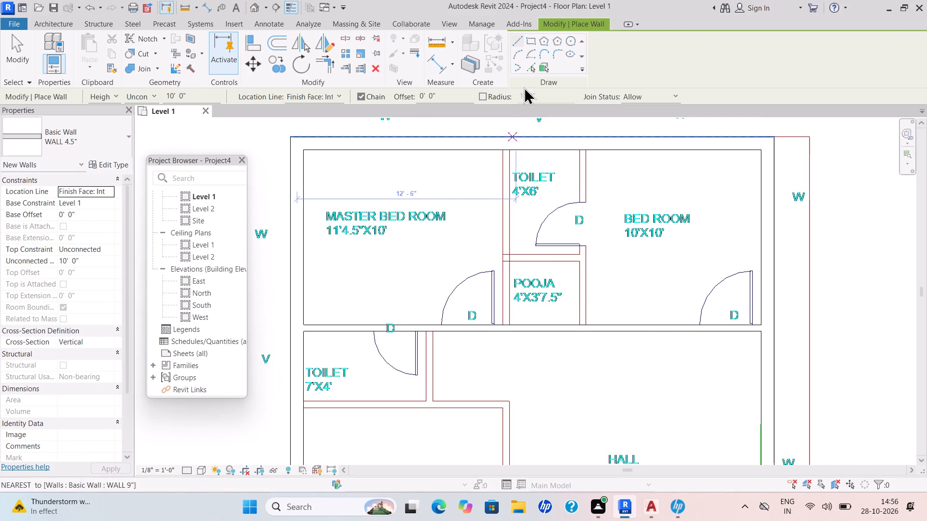
pyautogui.scroll(5, 505, 162)
pyautogui.scroll(-1, 507, 155)
pyautogui.scroll(1, 507, 155)
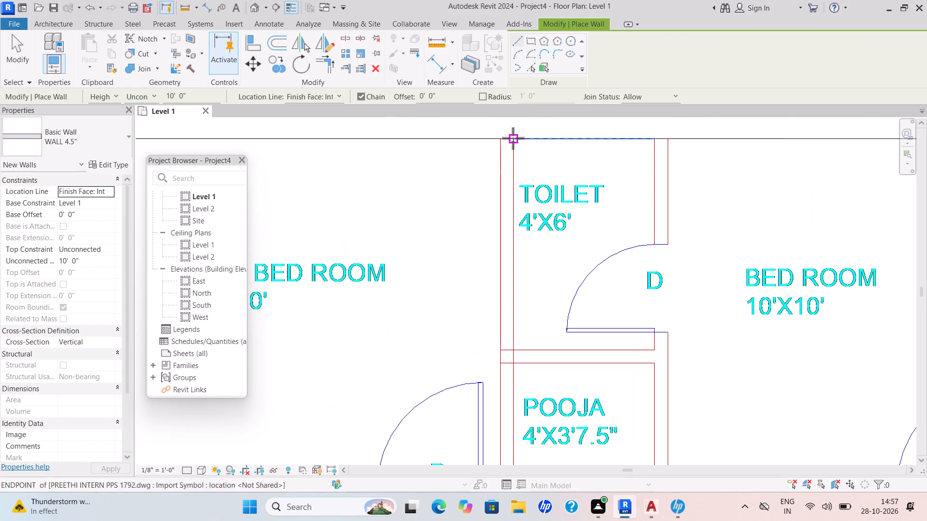
pyautogui.click(513, 138)
pyautogui.press('space')
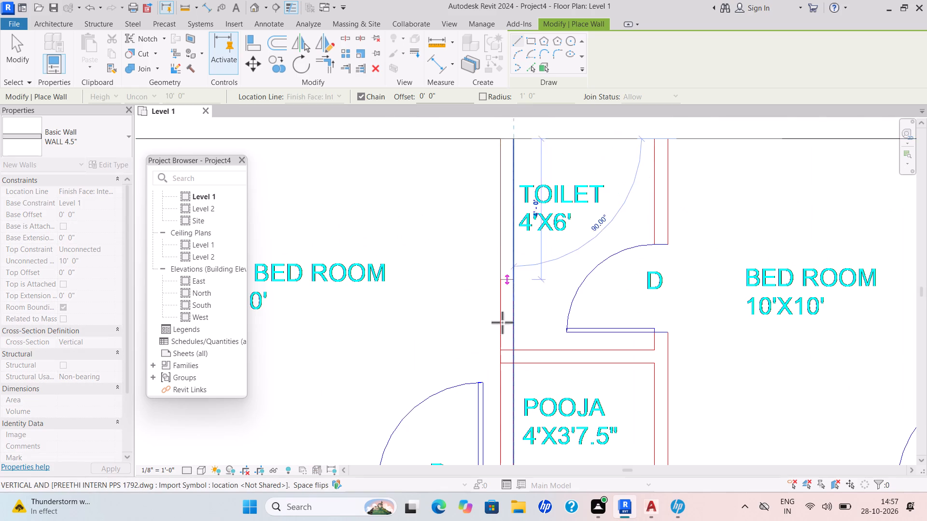
pyautogui.scroll(-5, 515, 438)
pyautogui.moveTo(510, 438); pyautogui.dragTo(494, 304, button='middle')
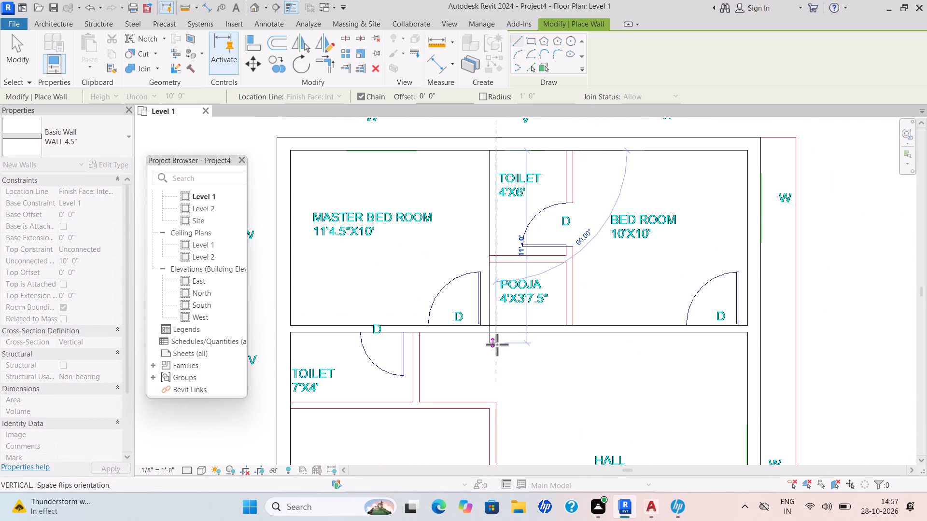
pyautogui.scroll(4, 497, 344)
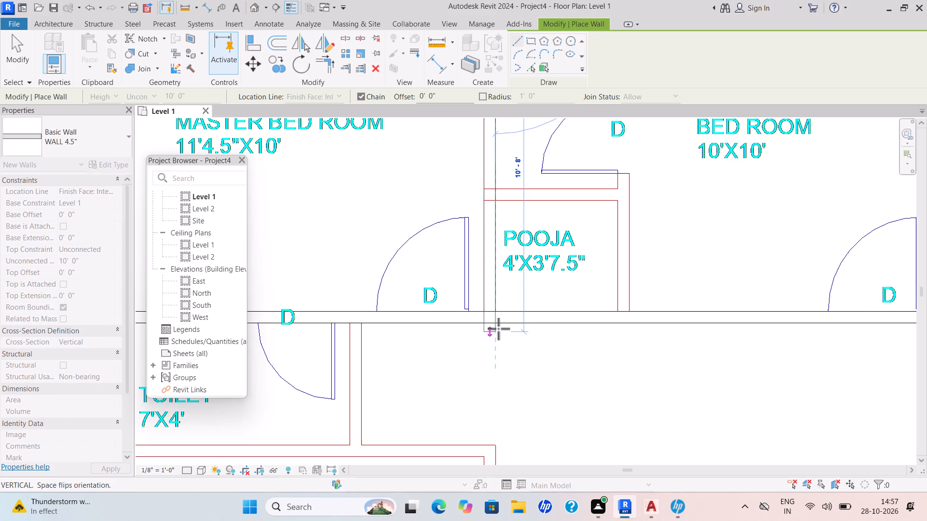
pyautogui.scroll(-1, 498, 325)
pyautogui.scroll(3, 498, 325)
pyautogui.click(499, 311)
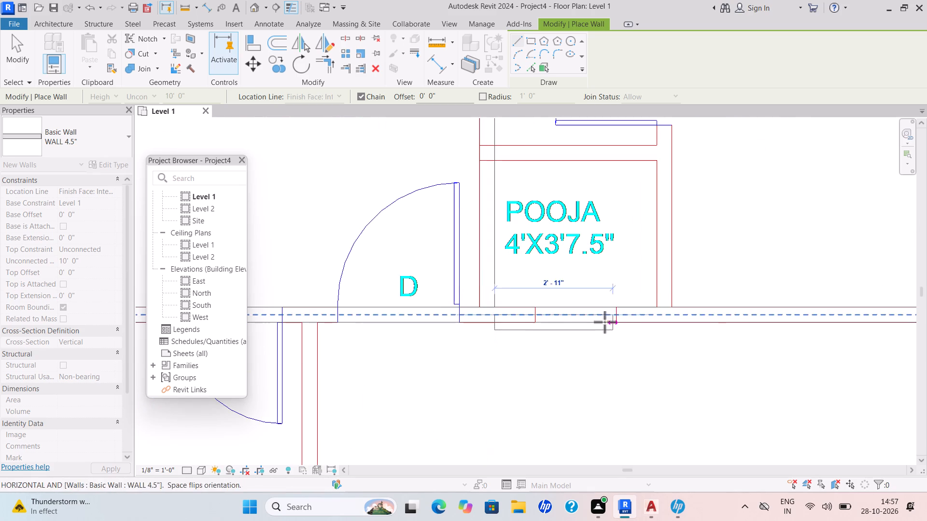
pyautogui.press('Escape')
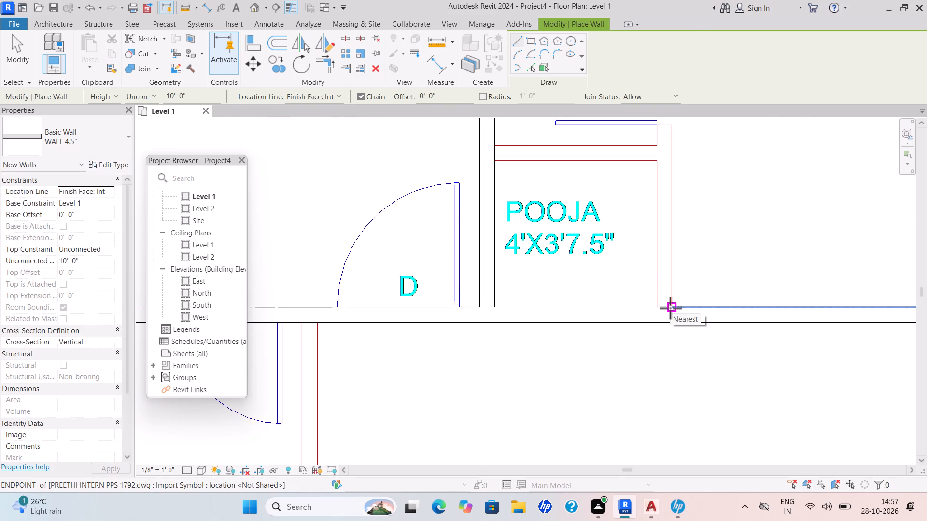
# Draw a vertical WALL 4.5" partition between the pooja and 4'X6' toilet and the 10'X10' bedroom, from the horizontal partition to the north exterior wall.
pyautogui.scroll(2, 670, 308)
pyautogui.click(674, 306)
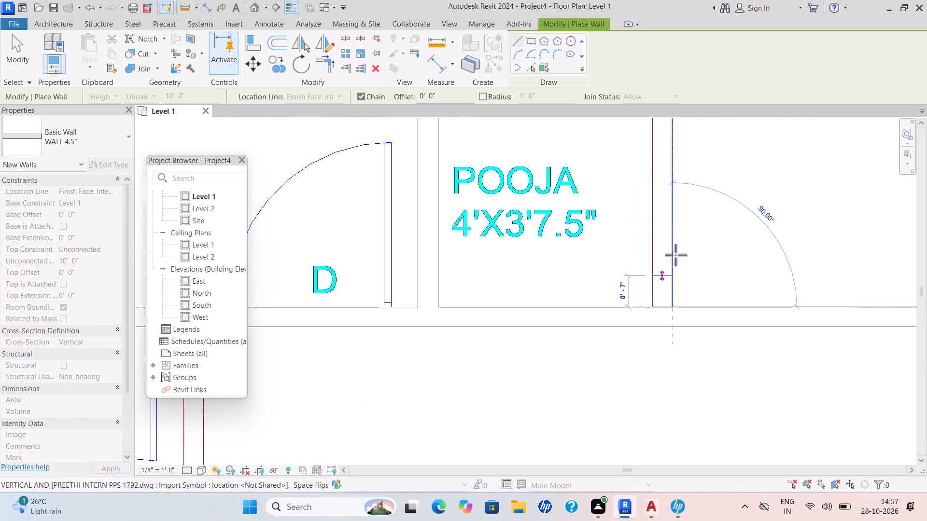
pyautogui.moveTo(671, 178); pyautogui.dragTo(658, 342, button='middle')
pyautogui.scroll(-2, 663, 263)
pyautogui.scroll(1, 658, 337)
pyautogui.scroll(-1, 658, 343)
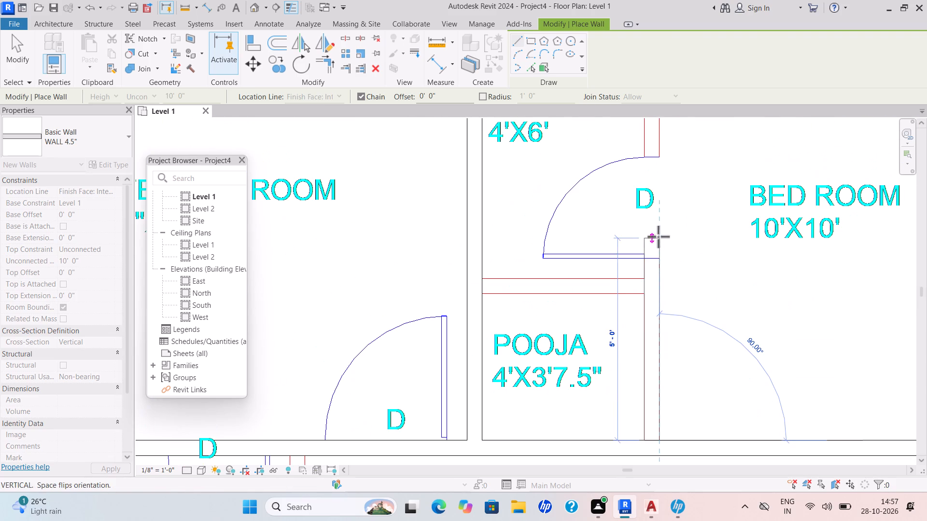
pyautogui.moveTo(664, 199); pyautogui.dragTo(681, 363, button='middle')
pyautogui.scroll(-2, 662, 265)
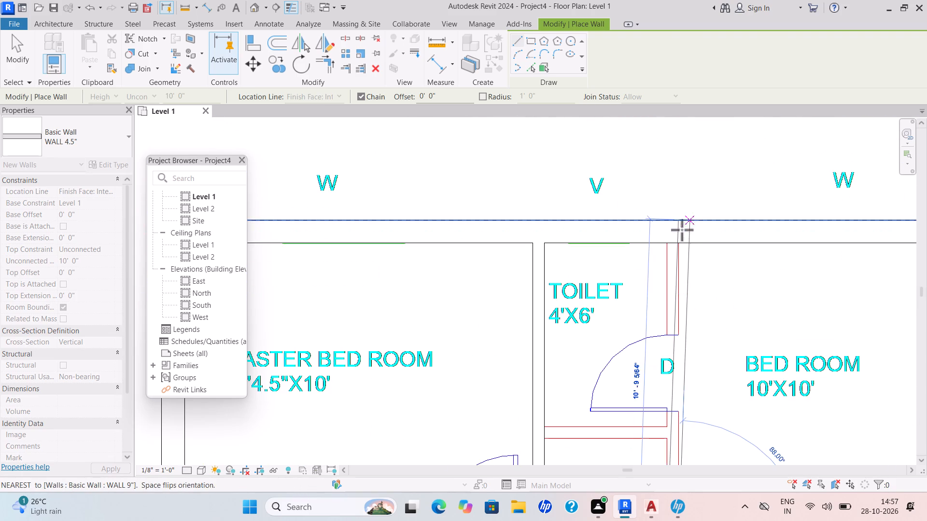
pyautogui.click(680, 241)
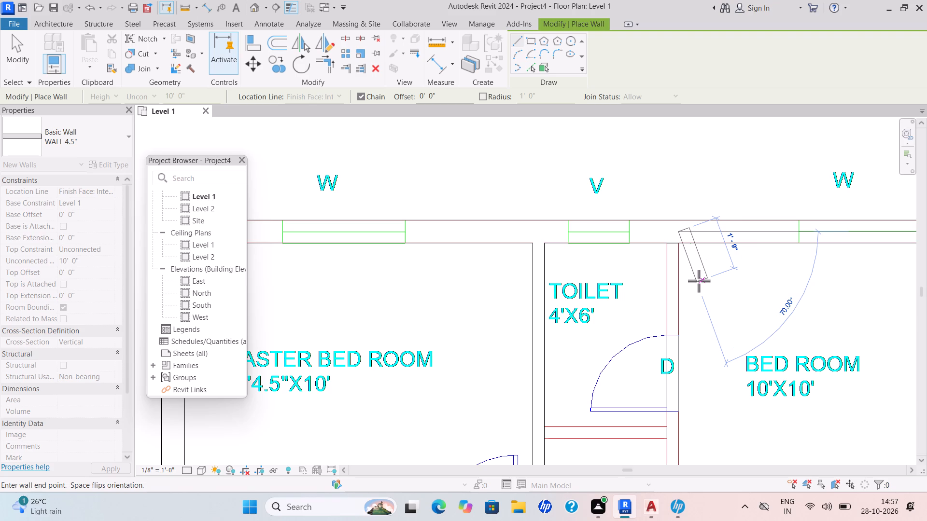
pyautogui.scroll(-1, 697, 275)
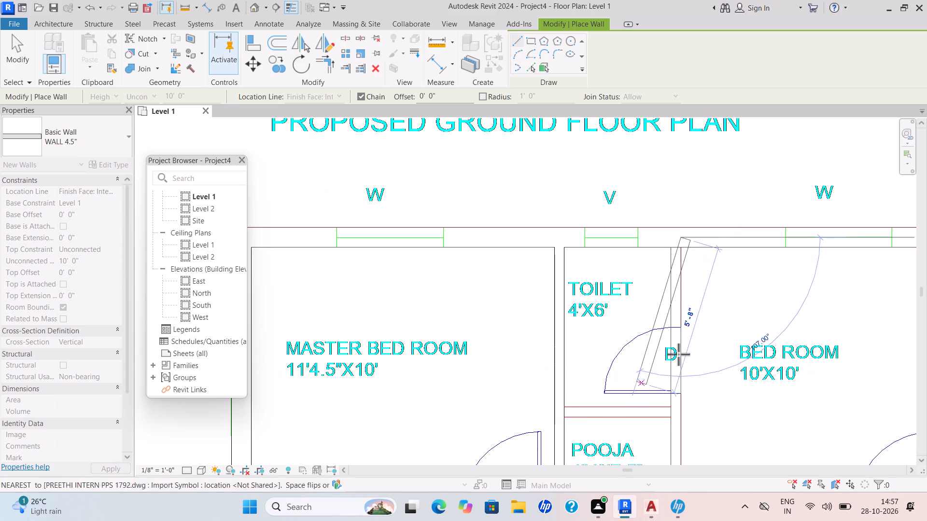
pyautogui.press('Escape')
# Draw a short horizontal WALL 4.5" partition between the 4'X6' toilet and the pooja, spanning their two vertical partitions.
pyautogui.scroll(-4, 683, 346)
pyautogui.moveTo(678, 343); pyautogui.dragTo(666, 249, button='middle')
pyautogui.scroll(1, 667, 249)
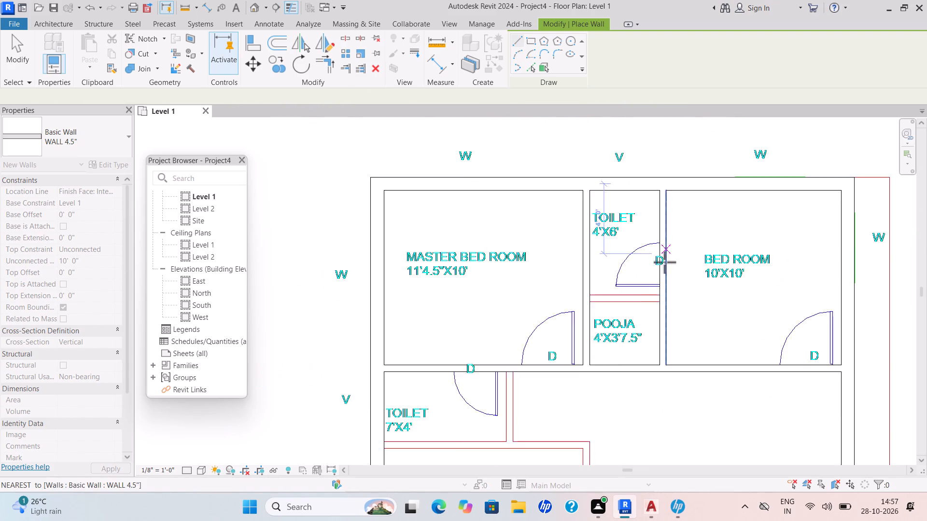
pyautogui.scroll(6, 576, 304)
pyautogui.click(580, 318)
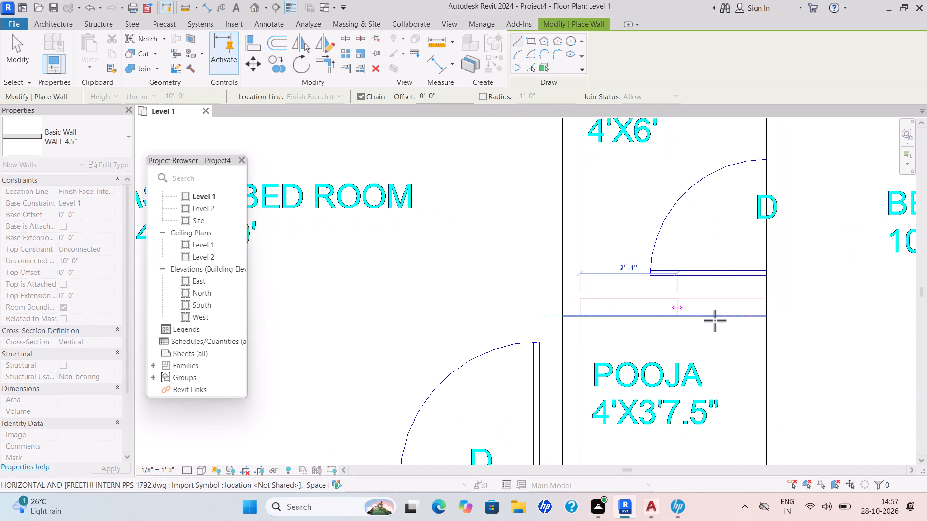
pyautogui.click(766, 316)
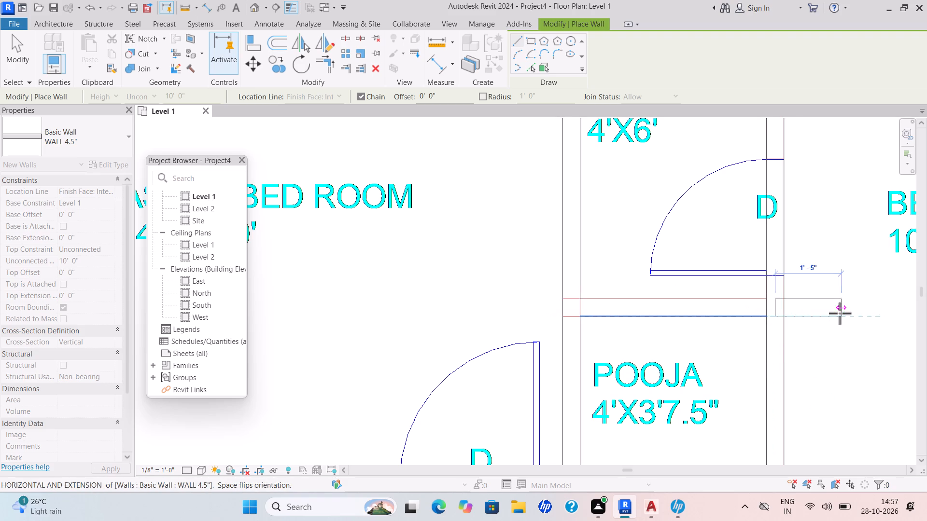
pyautogui.press('Escape')
pyautogui.scroll(-5, 810, 356)
pyautogui.moveTo(801, 356); pyautogui.dragTo(590, 296, button='middle')
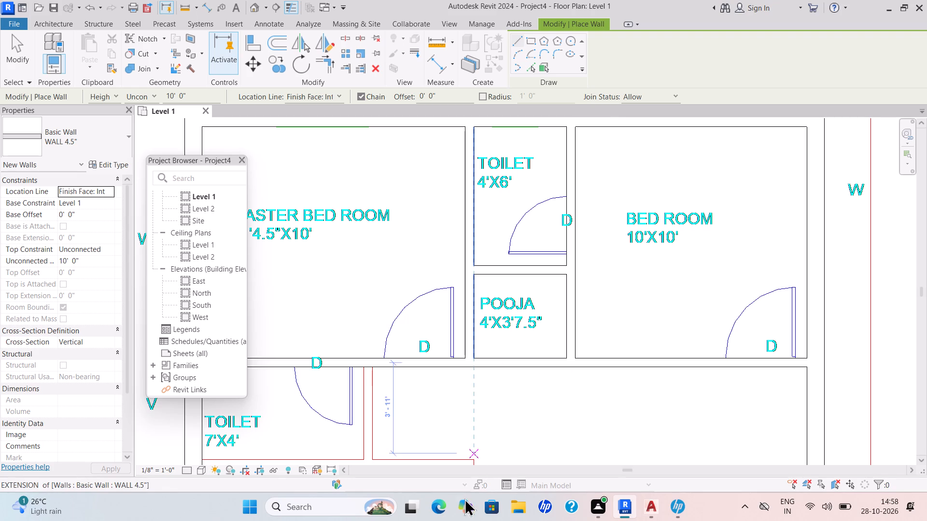
# Draw a horizontal WALL 4.5" partition about 11'-9" long between the 7'X4' toilet and the 11'4.5"X11'2" bedroom, from the west exterior wall's inner face.
pyautogui.scroll(-5, 414, 410)
pyautogui.moveTo(414, 410); pyautogui.dragTo(471, 300, button='middle')
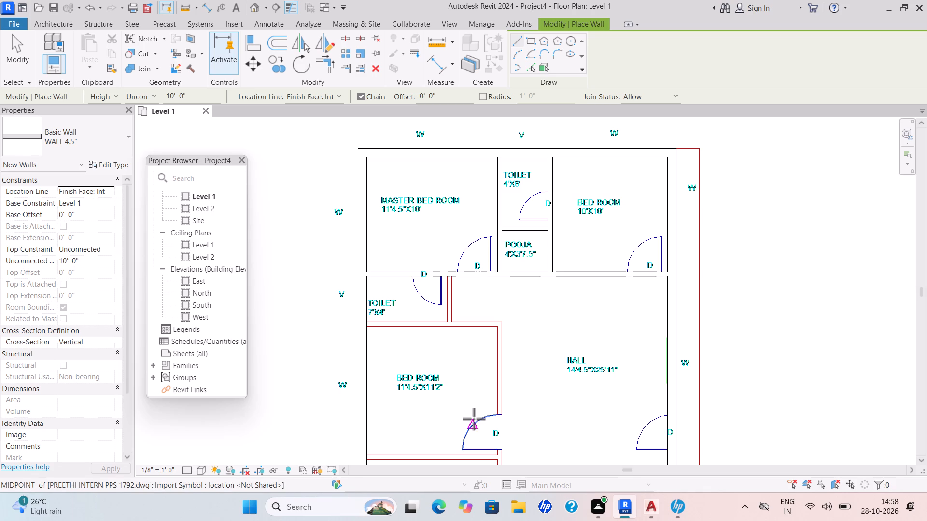
pyautogui.scroll(5, 461, 381)
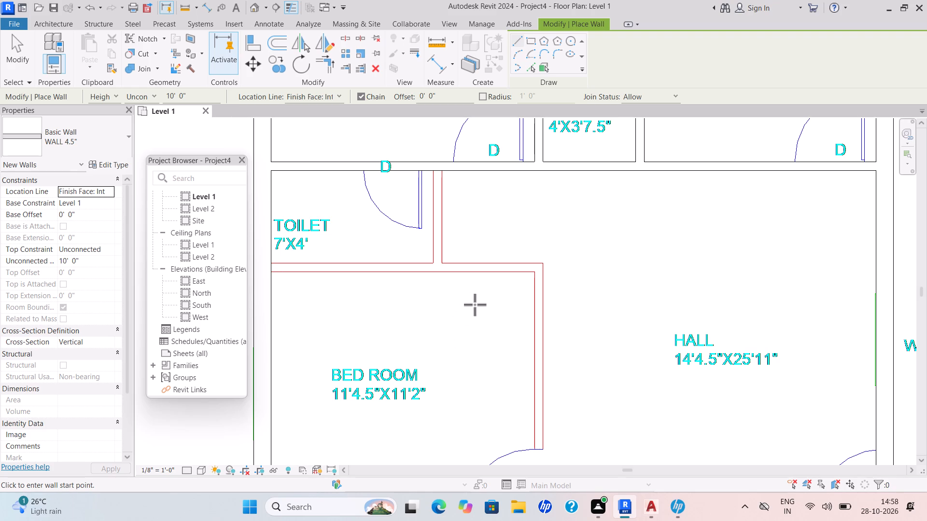
pyautogui.scroll(6, 269, 275)
pyautogui.scroll(-1, 279, 268)
pyautogui.scroll(1, 279, 268)
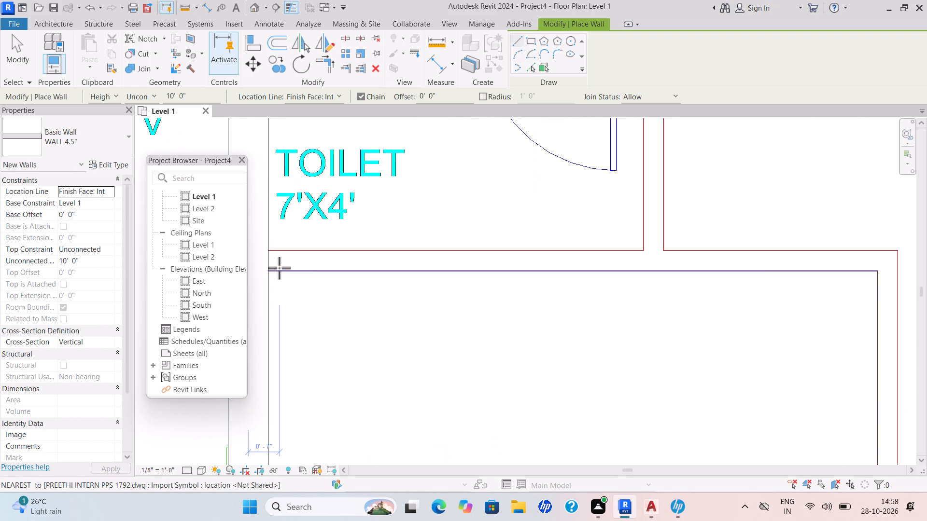
pyautogui.click(271, 272)
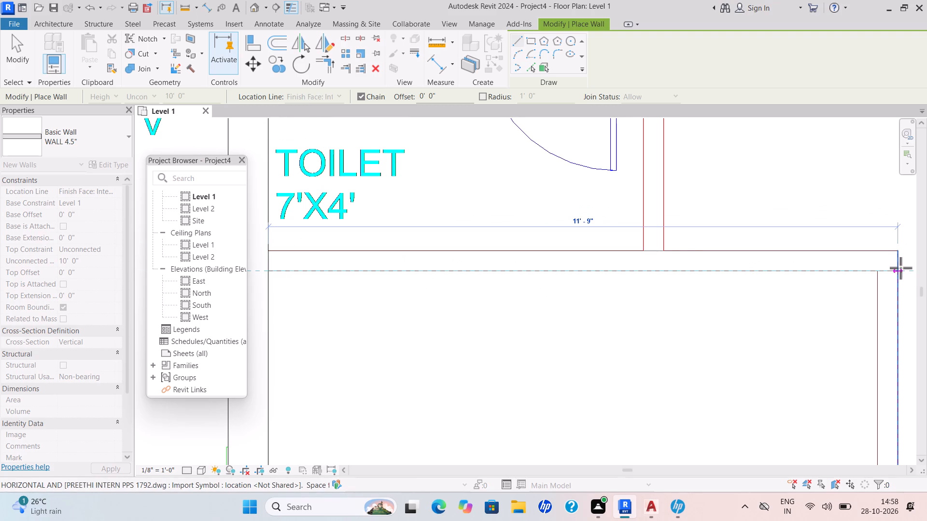
pyautogui.scroll(-1, 900, 268)
pyautogui.scroll(2, 900, 268)
pyautogui.moveTo(897, 271); pyautogui.dragTo(897, 276)
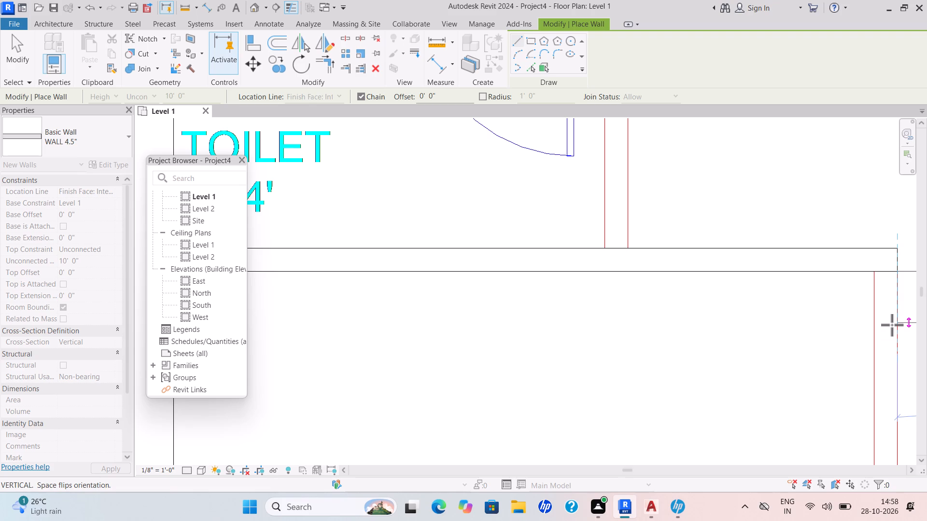
# Continue with a vertical WALL 4.5" partition, flipped onto the plan lines, separating the bedroom and kitchen from the hall, down to the south exterior wall.
pyautogui.press('space')
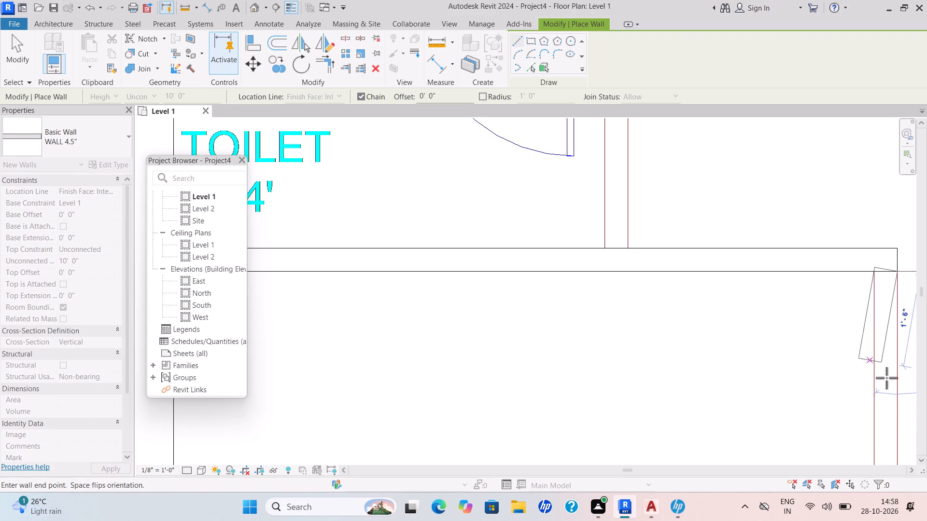
pyautogui.scroll(-4, 902, 415)
pyautogui.moveTo(891, 409); pyautogui.dragTo(849, 227, button='middle')
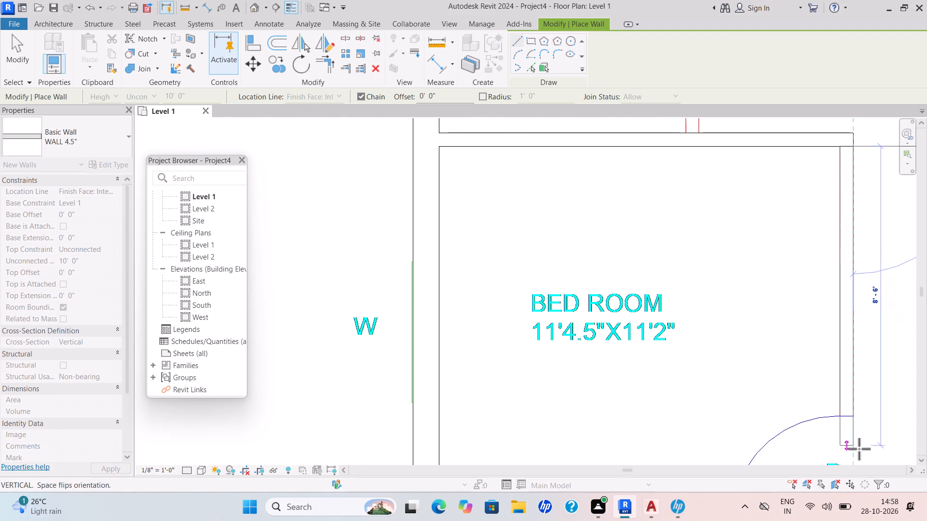
pyautogui.scroll(-3, 854, 448)
pyautogui.moveTo(851, 446); pyautogui.dragTo(846, 267, button='middle')
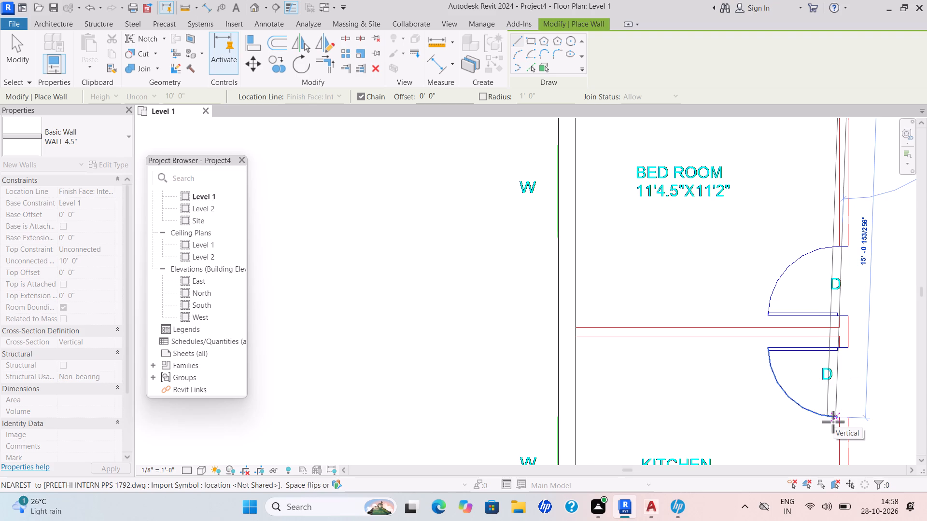
pyautogui.scroll(3, 832, 415)
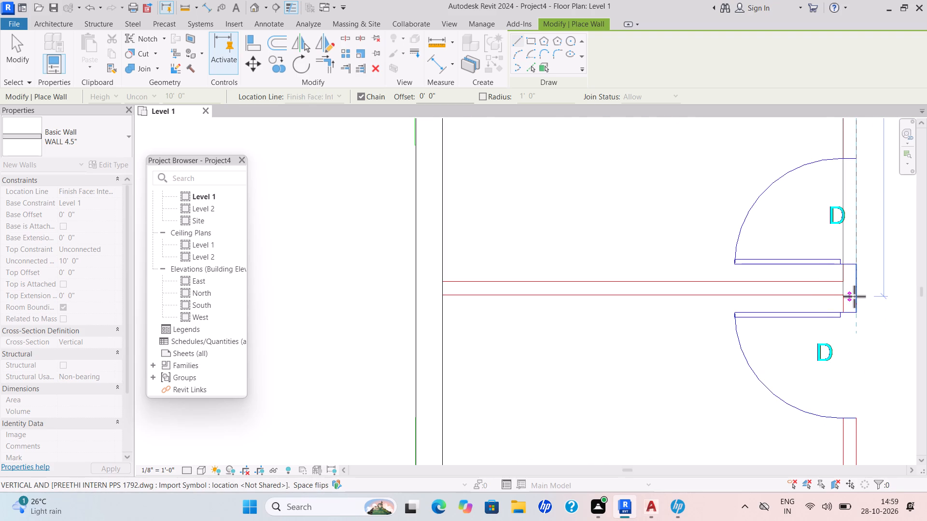
pyautogui.scroll(2, 854, 296)
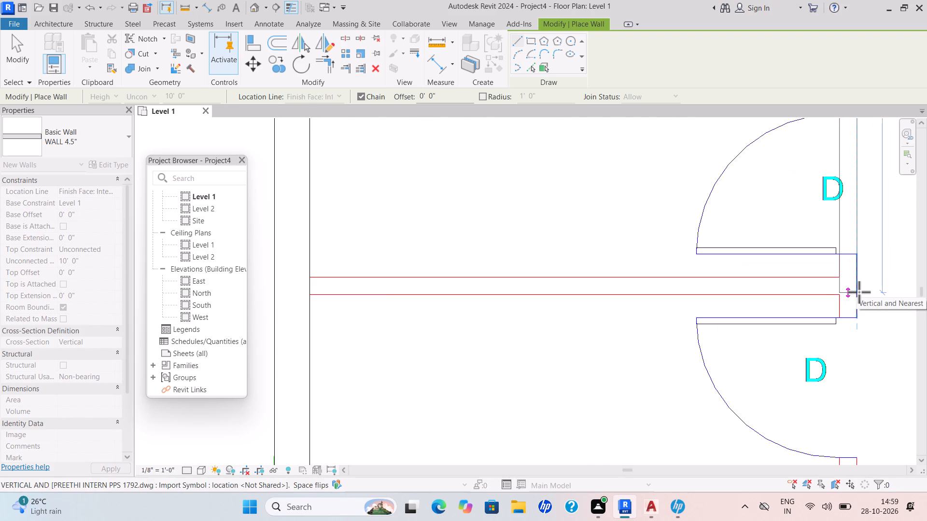
pyautogui.scroll(4, 856, 295)
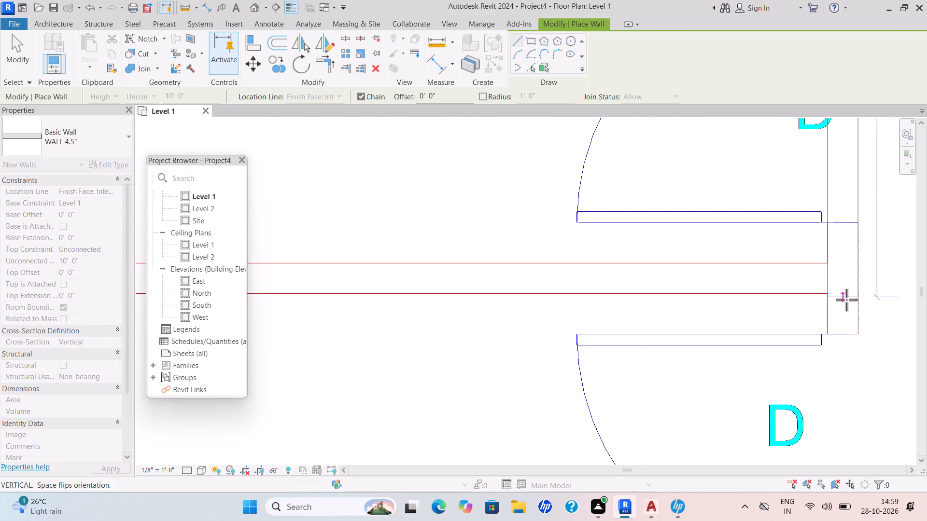
pyautogui.scroll(8, 845, 305)
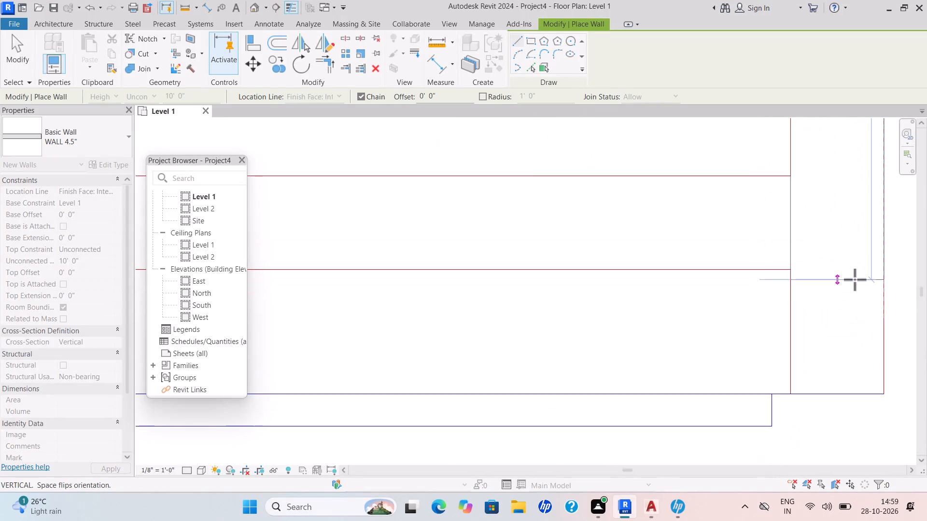
pyautogui.scroll(-1, 871, 422)
pyautogui.scroll(1, 871, 422)
pyautogui.scroll(-1, 868, 421)
pyautogui.moveTo(867, 421); pyautogui.dragTo(833, 329, button='middle')
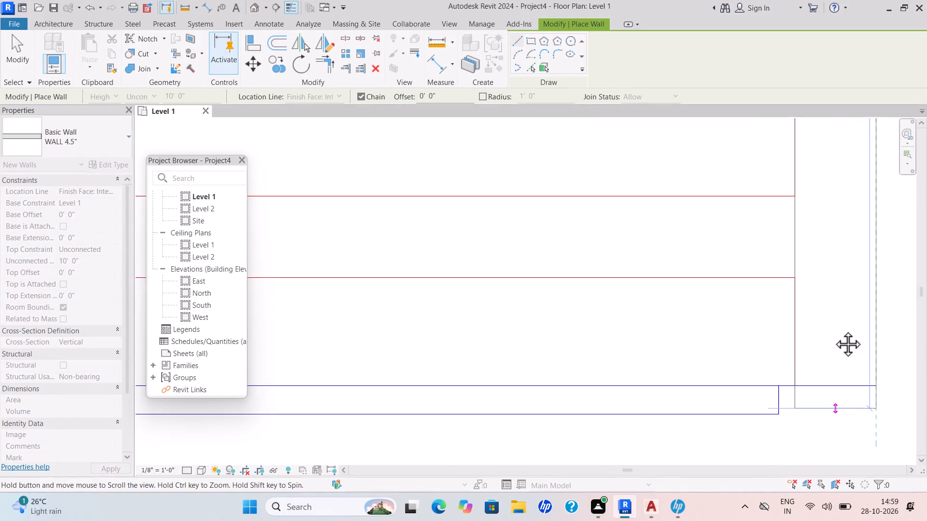
pyautogui.scroll(-1, 833, 329)
pyautogui.moveTo(833, 329); pyautogui.dragTo(801, 212, button='middle')
pyautogui.scroll(-6, 807, 363)
pyautogui.moveTo(804, 379); pyautogui.dragTo(817, 139, button='middle')
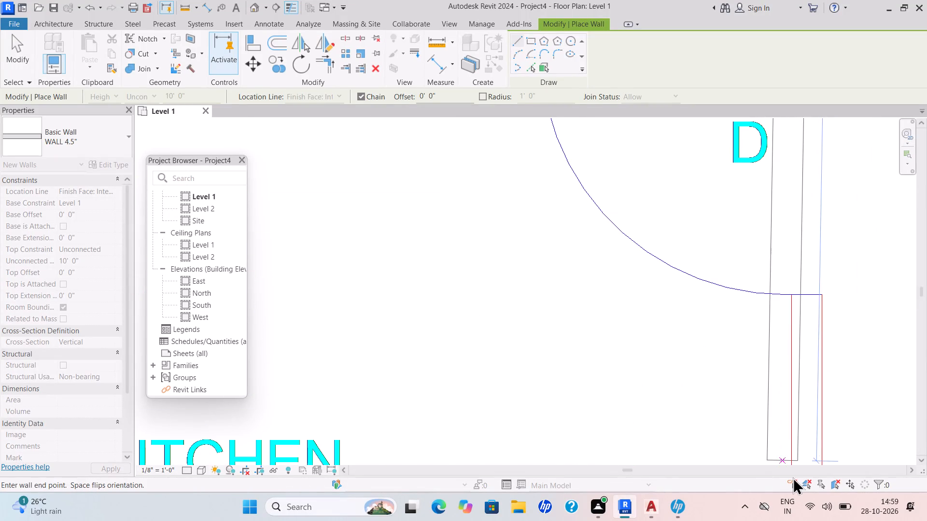
pyautogui.scroll(-4, 818, 431)
pyautogui.moveTo(816, 431); pyautogui.dragTo(792, 244, button='middle')
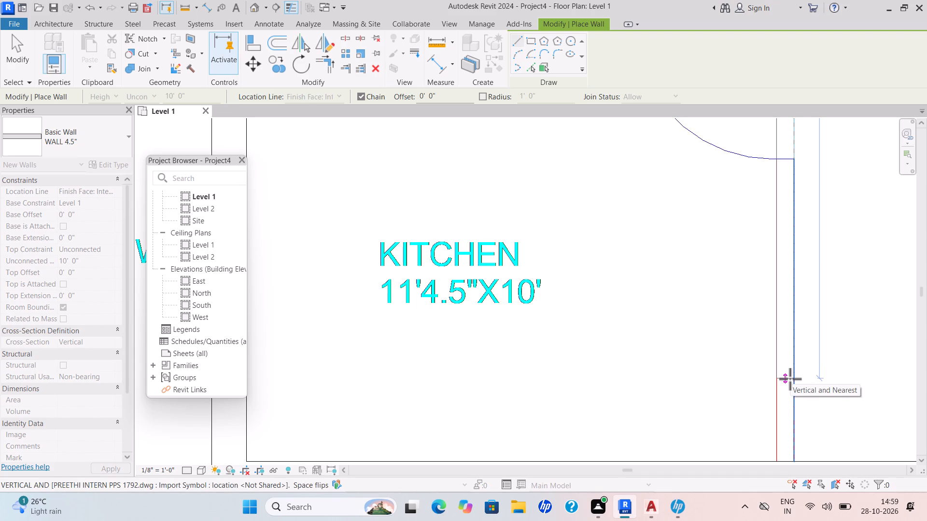
pyautogui.scroll(-2, 799, 415)
pyautogui.moveTo(794, 413); pyautogui.dragTo(804, 162, button='middle')
pyautogui.scroll(1, 803, 176)
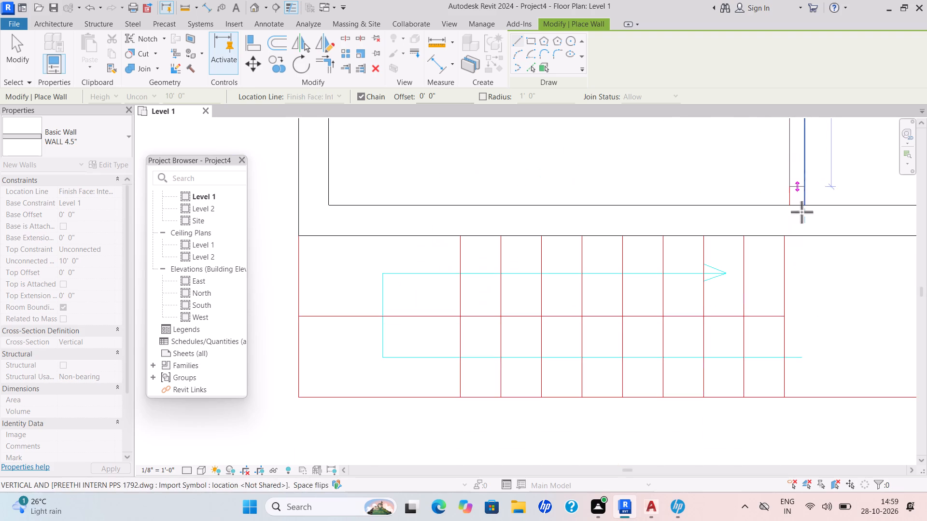
pyautogui.click(811, 207)
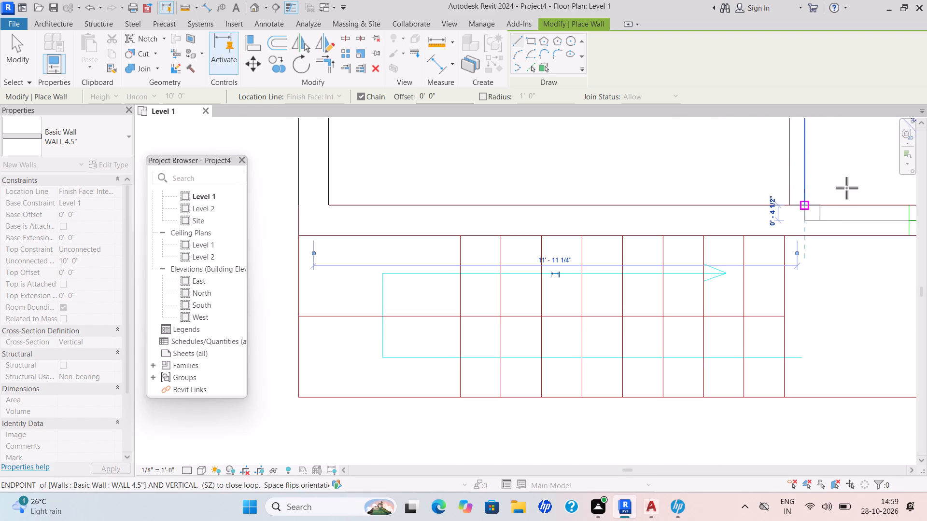
pyautogui.press('Escape')
pyautogui.scroll(-4, 801, 290)
pyautogui.moveTo(792, 293); pyautogui.dragTo(636, 397, button='middle')
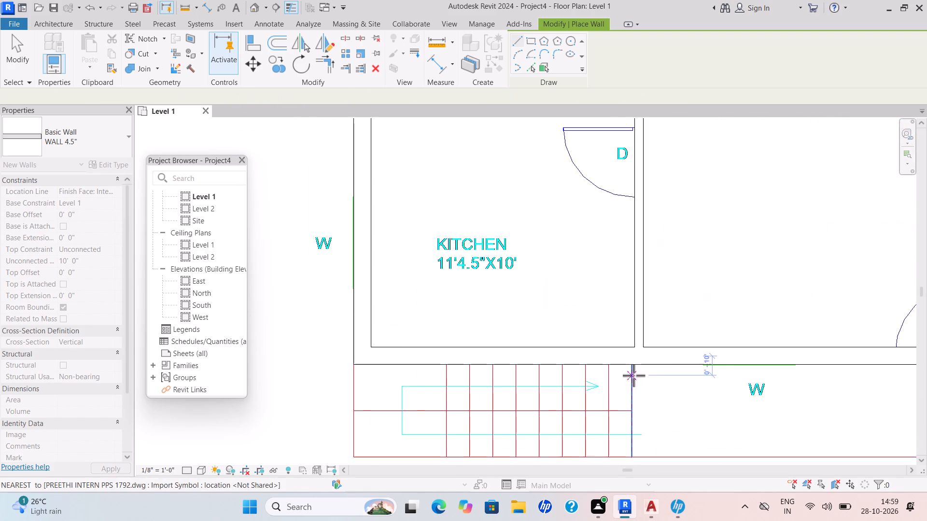
pyautogui.scroll(-2, 633, 375)
pyautogui.middleClick(633, 375)
pyautogui.press('Escape')
pyautogui.scroll(1, 633, 375)
pyautogui.scroll(-1, 632, 375)
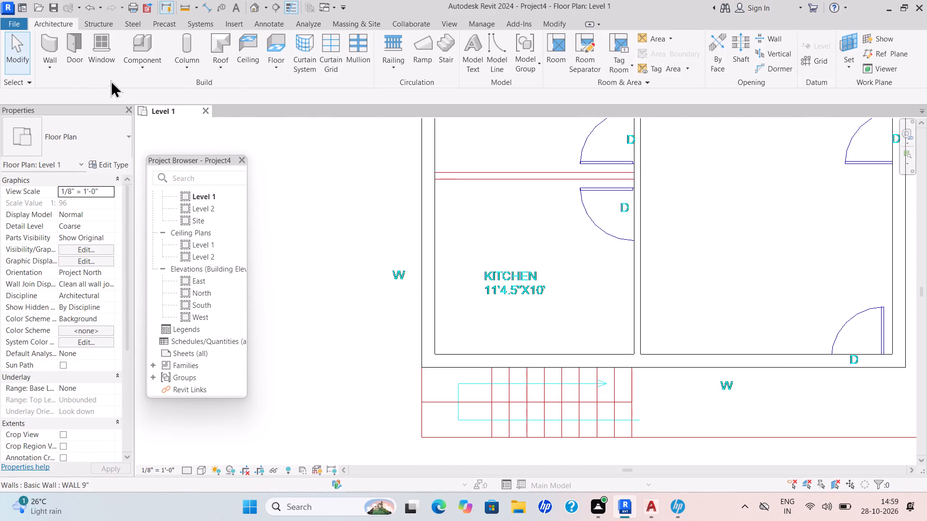
# Draw a horizontal WALL 4.5" partition between the 11'4.5"X11'2" bedroom and the kitchen, from the west exterior wall to the hall partition.
pyautogui.click(59, 58)
pyautogui.click(70, 75)
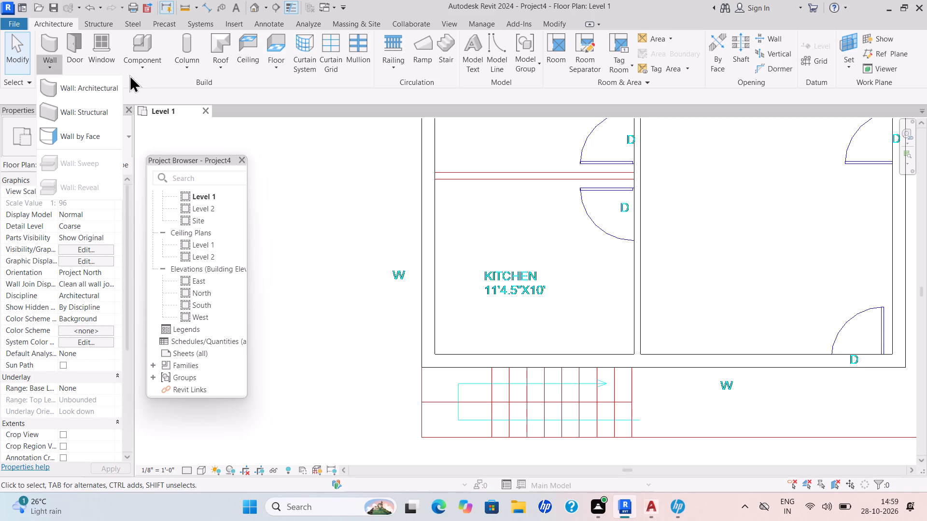
pyautogui.click(114, 90)
pyautogui.scroll(1, 439, 172)
pyautogui.scroll(-1, 439, 172)
pyautogui.scroll(4, 439, 172)
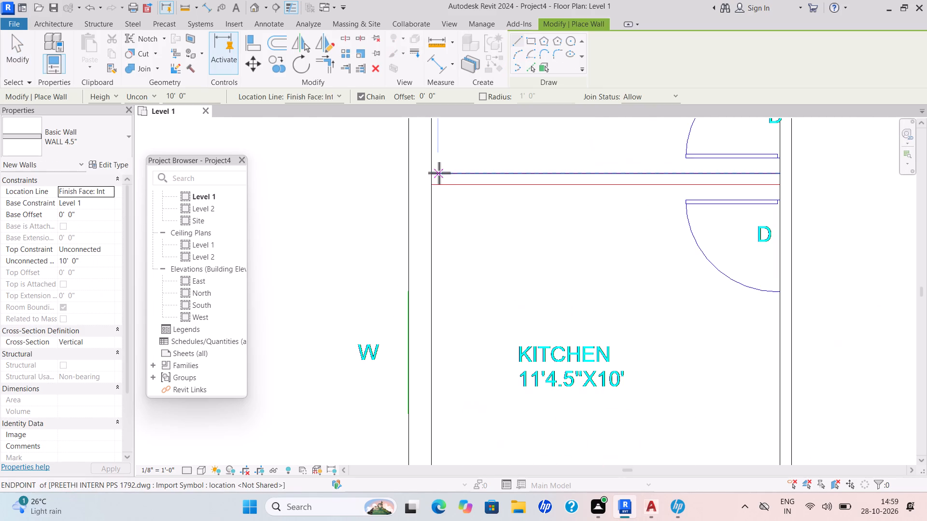
pyautogui.click(433, 187)
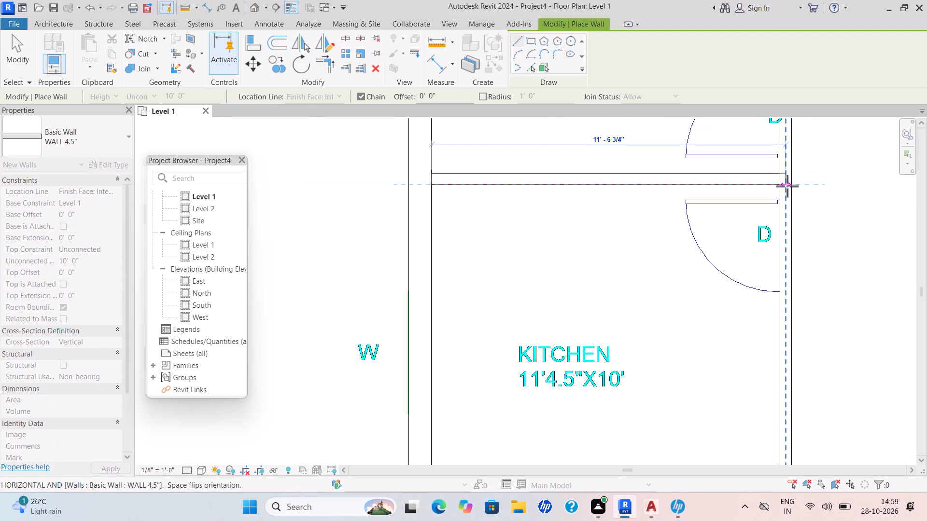
pyautogui.click(782, 186)
pyautogui.press('Escape')
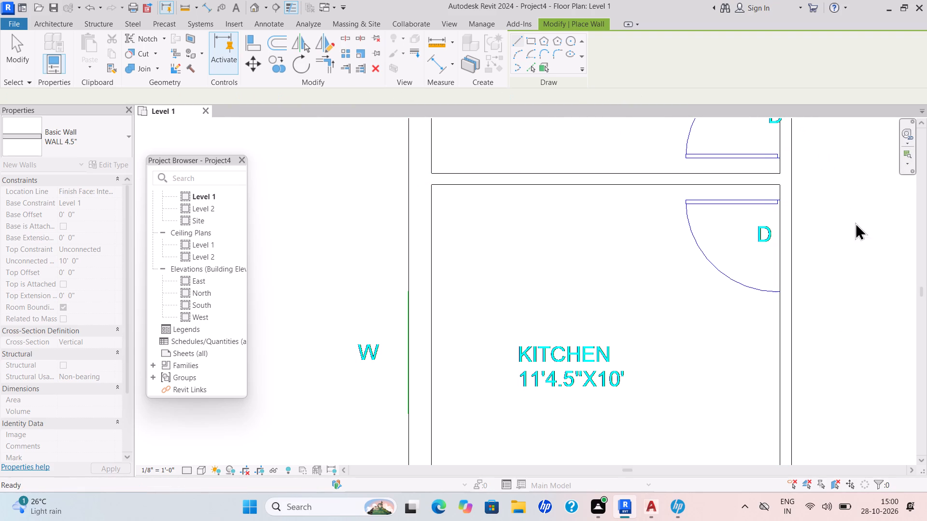
# Draw a vertical WALL 4.5" partition about 4'-0" long on the east side of the 7'X4' toilet, flipped onto the plan lines, between its two horizontal partitions.
pyautogui.scroll(-7, 718, 245)
pyautogui.moveTo(716, 228); pyautogui.dragTo(621, 206, button='middle')
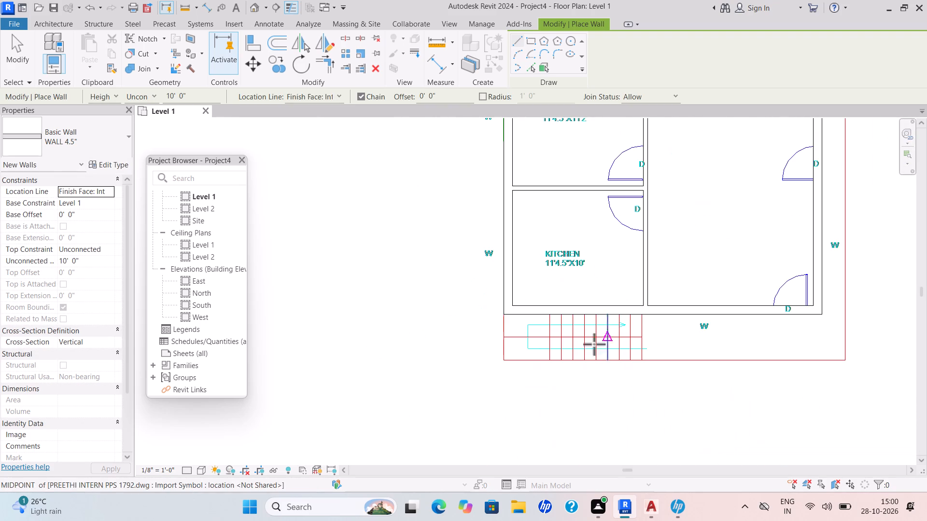
pyautogui.scroll(-2, 584, 344)
pyautogui.moveTo(584, 344); pyautogui.dragTo(505, 409, button='middle')
pyautogui.scroll(5, 509, 155)
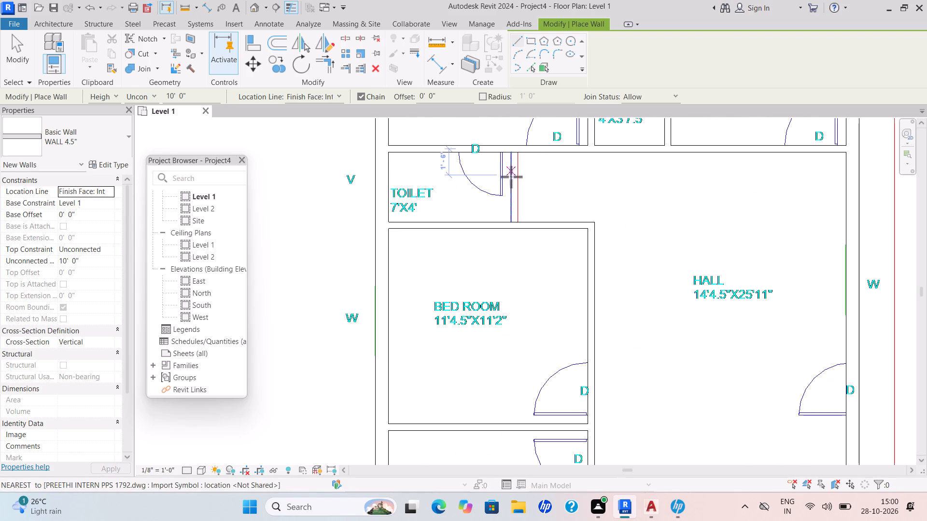
pyautogui.scroll(5, 517, 152)
pyautogui.click(520, 151)
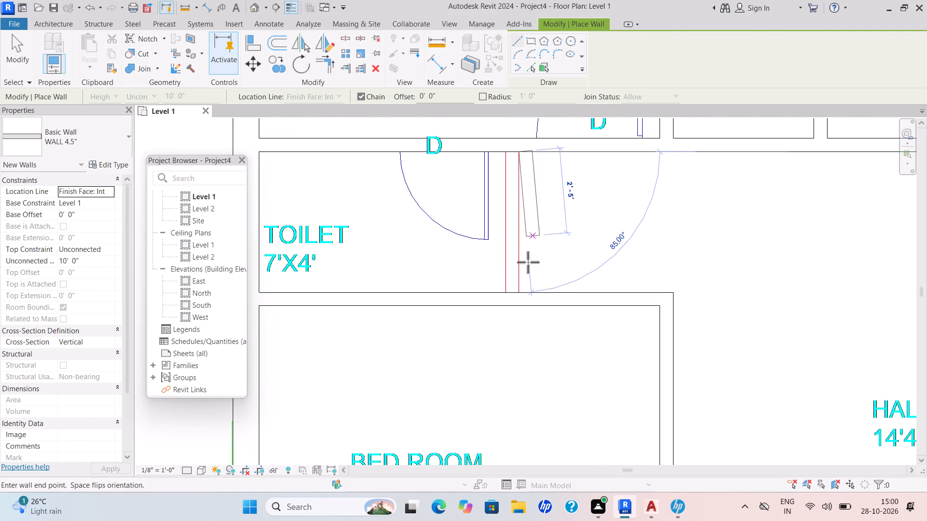
pyautogui.press('space')
pyautogui.click(516, 291)
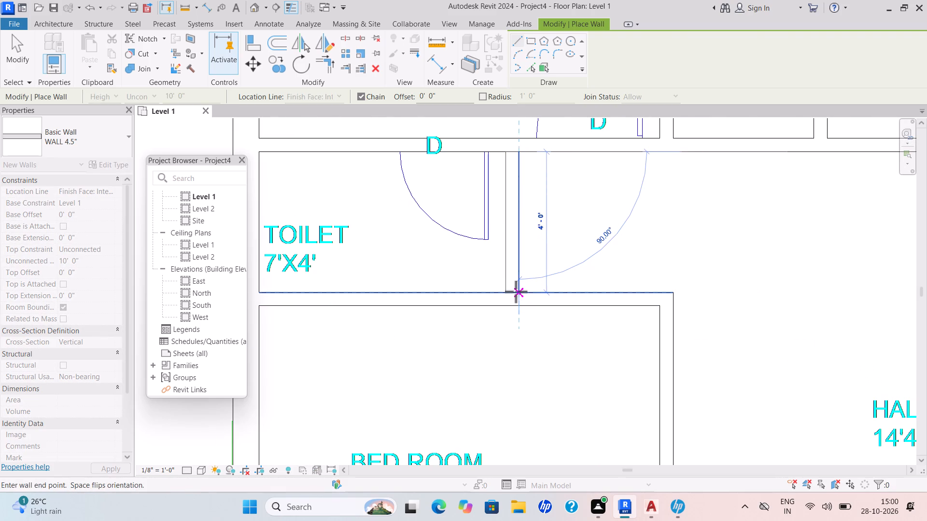
pyautogui.press('Escape')
pyautogui.scroll(-6, 621, 275)
pyautogui.moveTo(618, 274); pyautogui.dragTo(572, 305, button='middle')
pyautogui.scroll(1, 572, 305)
pyautogui.scroll(-5, 572, 305)
pyautogui.moveTo(572, 305); pyautogui.dragTo(538, 272, button='middle')
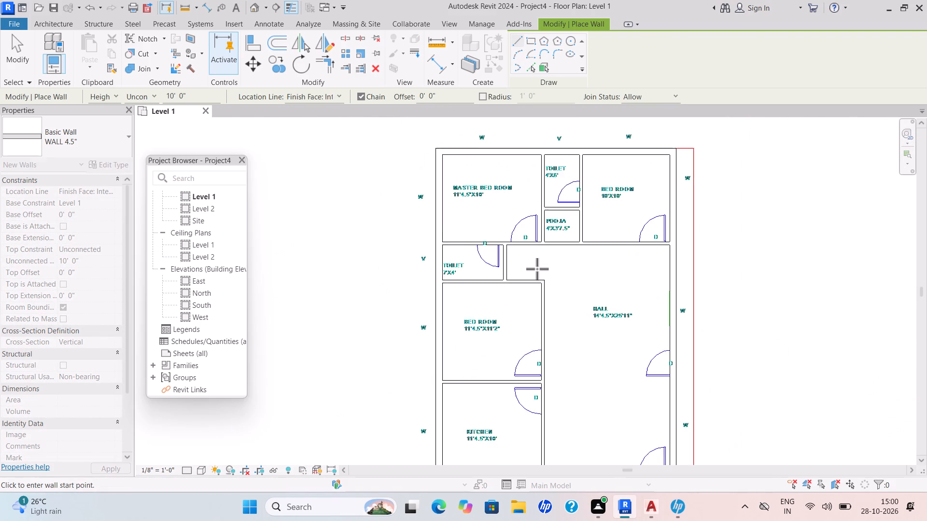
pyautogui.scroll(1, 537, 269)
pyautogui.moveTo(537, 269); pyautogui.dragTo(527, 256, button='middle')
pyautogui.scroll(-2, 537, 269)
pyautogui.scroll(1, 524, 251)
pyautogui.scroll(-4, 521, 246)
pyautogui.moveTo(502, 254); pyautogui.dragTo(491, 236, button='middle')
pyautogui.scroll(4, 456, 384)
pyautogui.press('Escape')
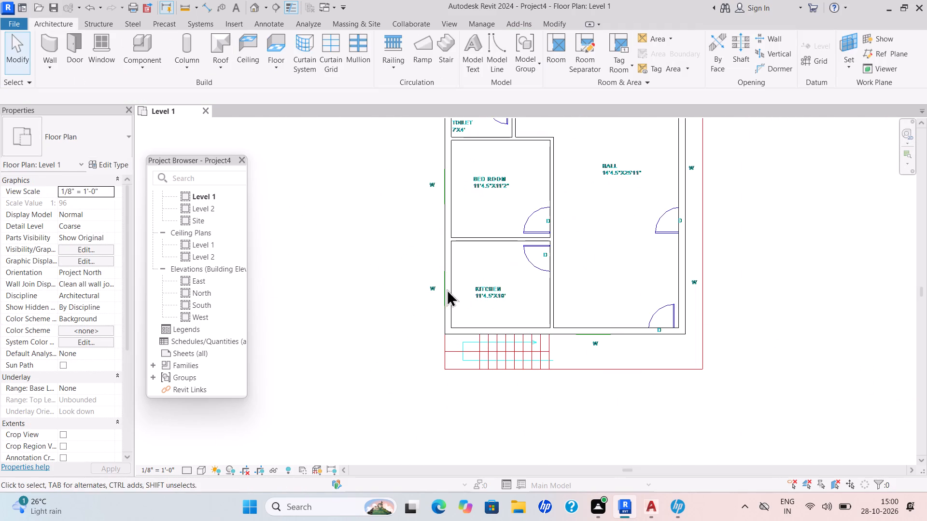
pyautogui.press('Escape')
pyautogui.press('Escape')
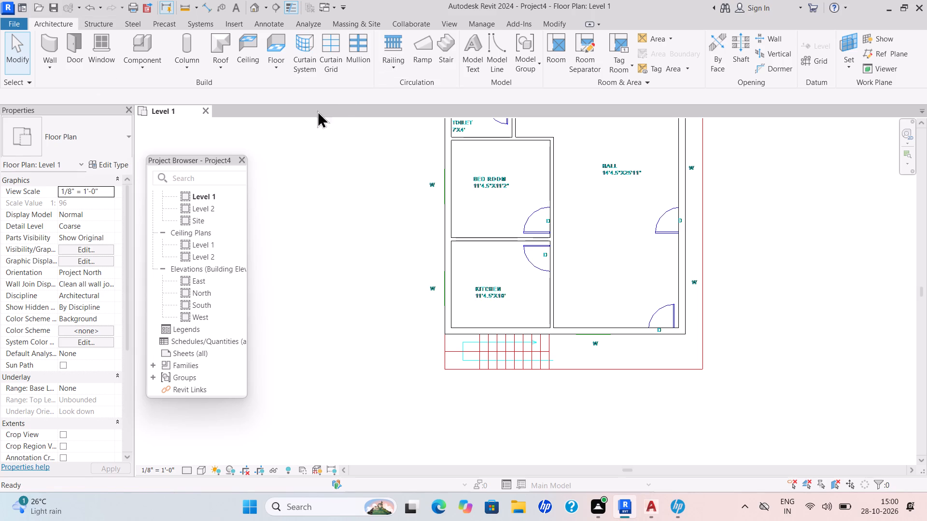
# Open the default 3D view and set its visual style to Shaded.
pyautogui.click(256, 6)
pyautogui.scroll(2, 518, 338)
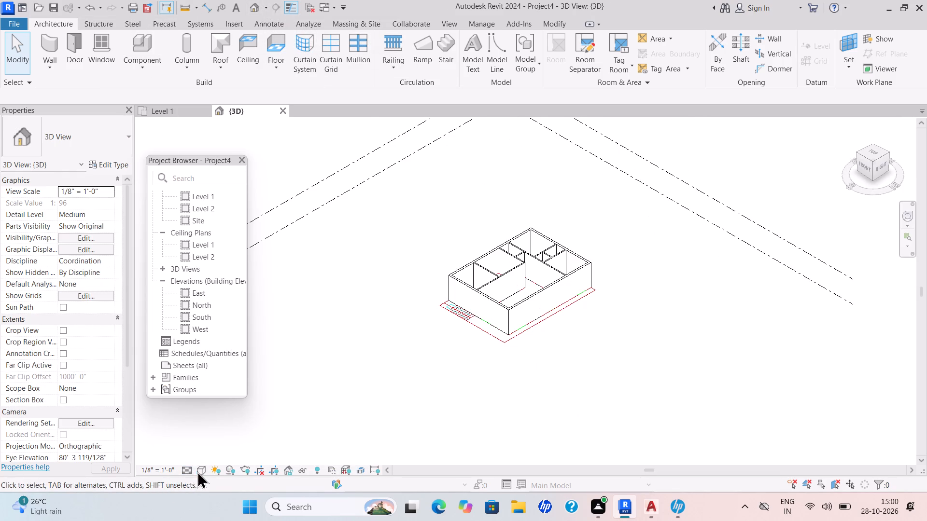
pyautogui.click(198, 469)
pyautogui.click(210, 422)
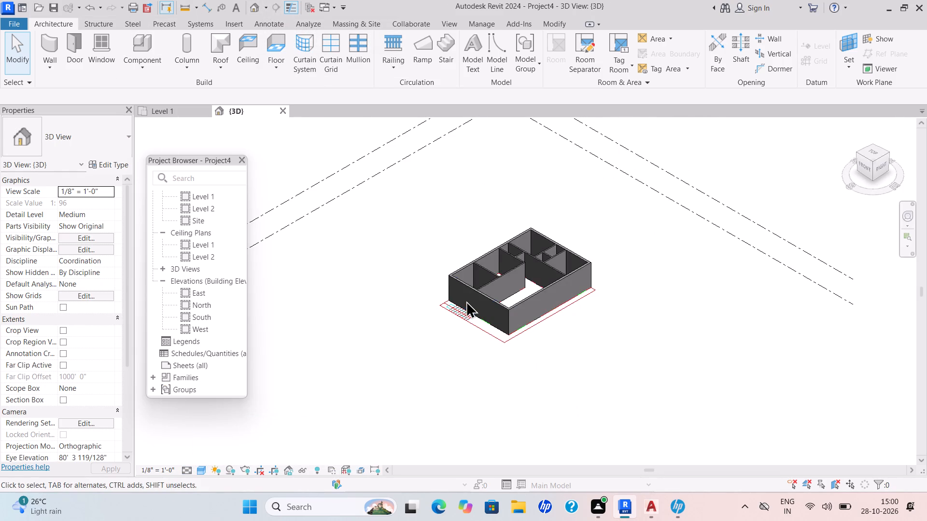
# Examine the exterior walls and interior partitions in 3D and return to the Level 1 floor plan.
pyautogui.scroll(-1, 466, 301)
pyautogui.scroll(3, 466, 301)
pyautogui.scroll(-1, 466, 301)
pyautogui.scroll(4, 466, 301)
pyautogui.scroll(1, 514, 311)
pyautogui.scroll(-1, 514, 311)
pyautogui.scroll(2, 514, 311)
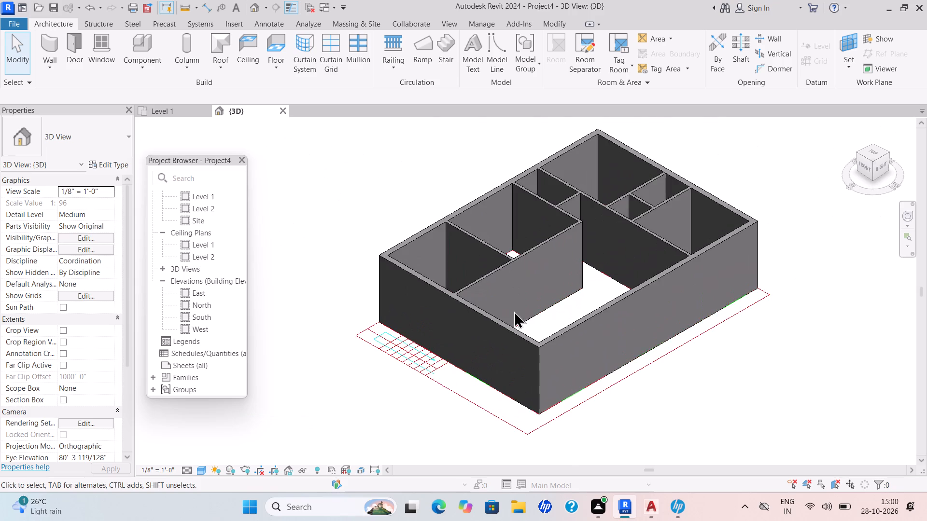
pyautogui.scroll(3, 514, 311)
pyautogui.middleClick(514, 311)
pyautogui.click(165, 109)
pyautogui.scroll(-2, 314, 214)
pyautogui.scroll(1, 312, 216)
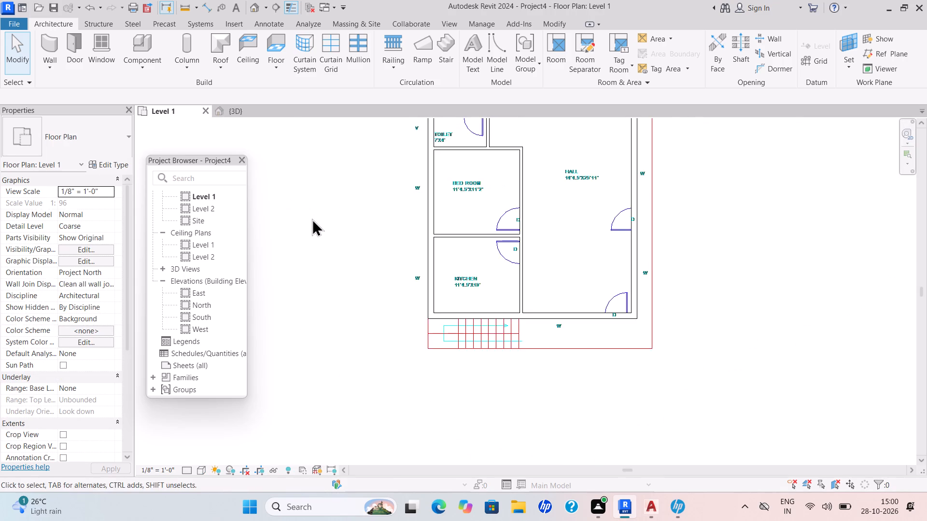
# Set the Level 1 floor plan's visual style to Wireframe.
pyautogui.moveTo(314, 219); pyautogui.dragTo(317, 246, button='middle')
pyautogui.scroll(-3, 317, 233)
pyautogui.click(201, 467)
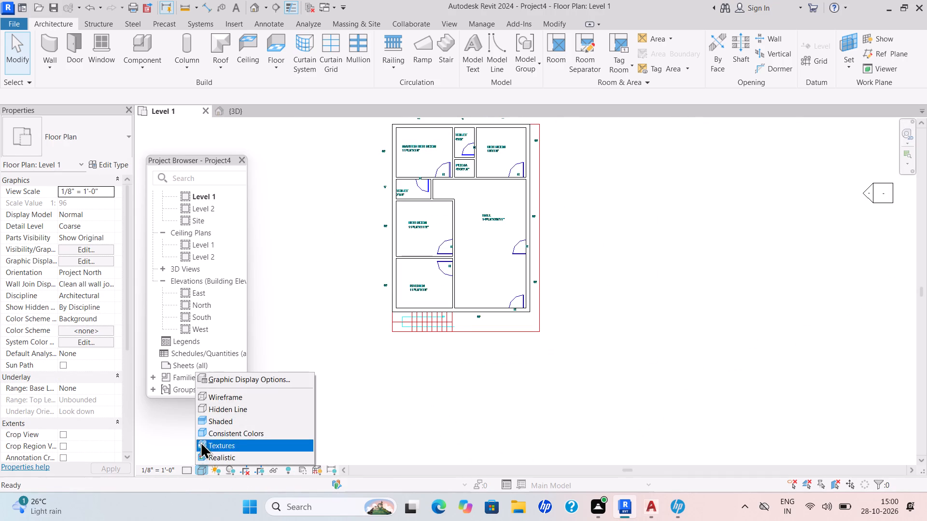
pyautogui.click(231, 399)
# Examine the door and window positions marked on the linked plan around the hall, bedrooms and kitchen.
pyautogui.scroll(1, 497, 238)
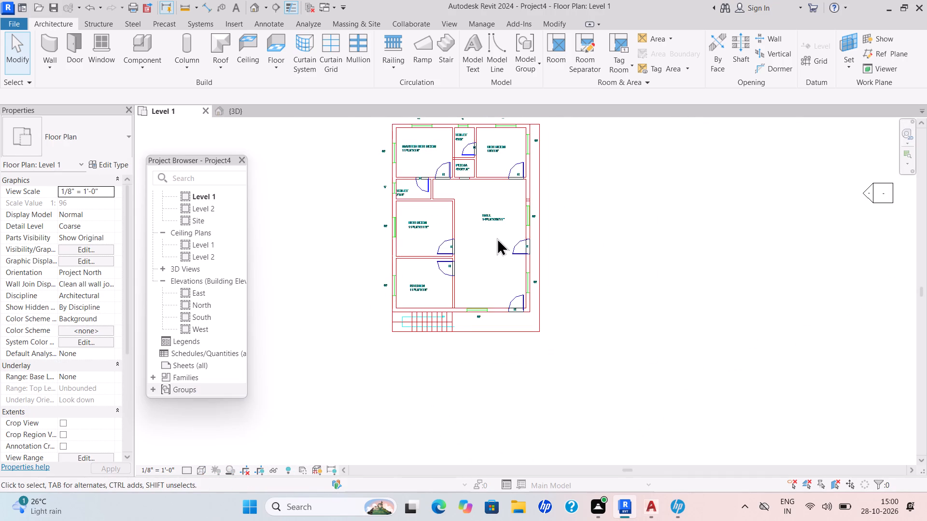
pyautogui.scroll(6, 497, 238)
pyautogui.scroll(-2, 686, 198)
pyautogui.moveTo(710, 211); pyautogui.dragTo(766, 279, button='middle')
pyautogui.press('Escape')
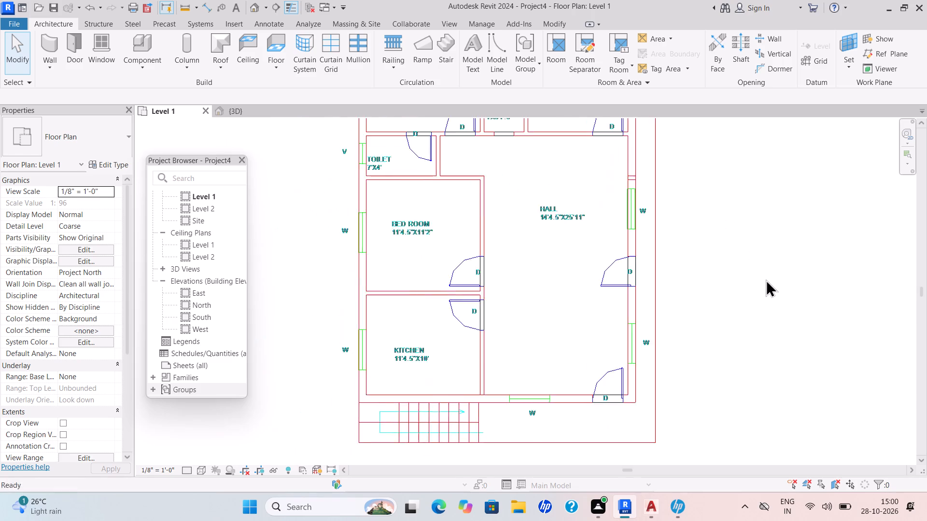
pyautogui.moveTo(766, 279); pyautogui.dragTo(768, 284, button='middle')
pyautogui.scroll(-6, 766, 279)
pyautogui.press('Escape')
pyautogui.middleClick(773, 259)
pyautogui.scroll(2, 765, 256)
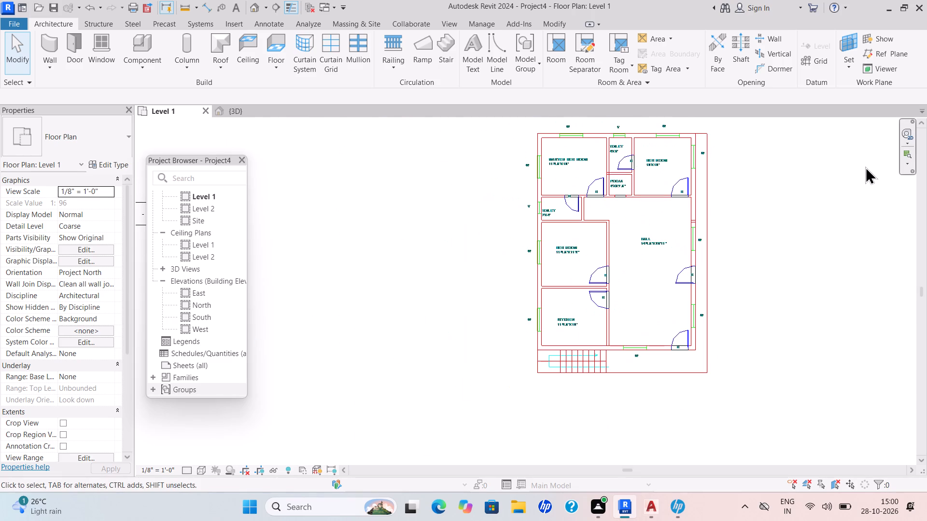
pyautogui.scroll(-1, 700, 214)
pyautogui.scroll(5, 694, 227)
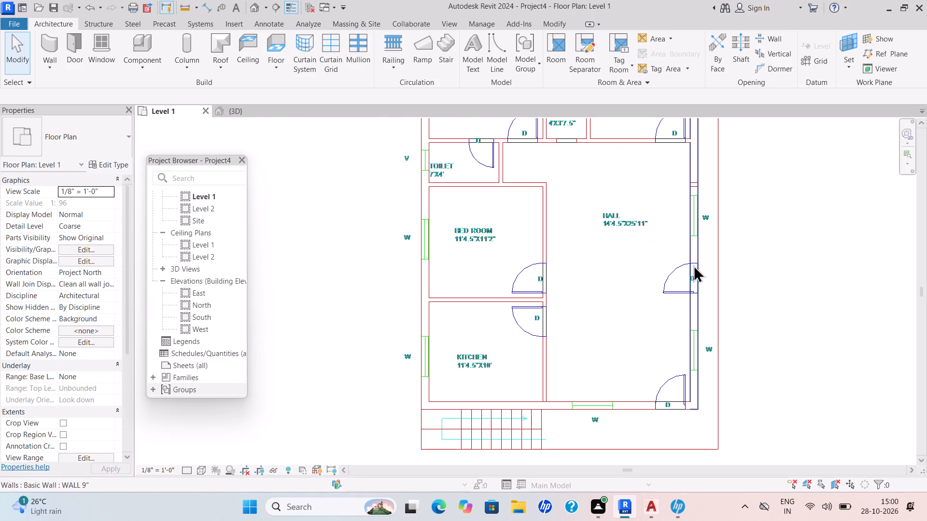
pyautogui.scroll(4, 663, 384)
pyautogui.moveTo(652, 399); pyautogui.dragTo(649, 388, button='middle')
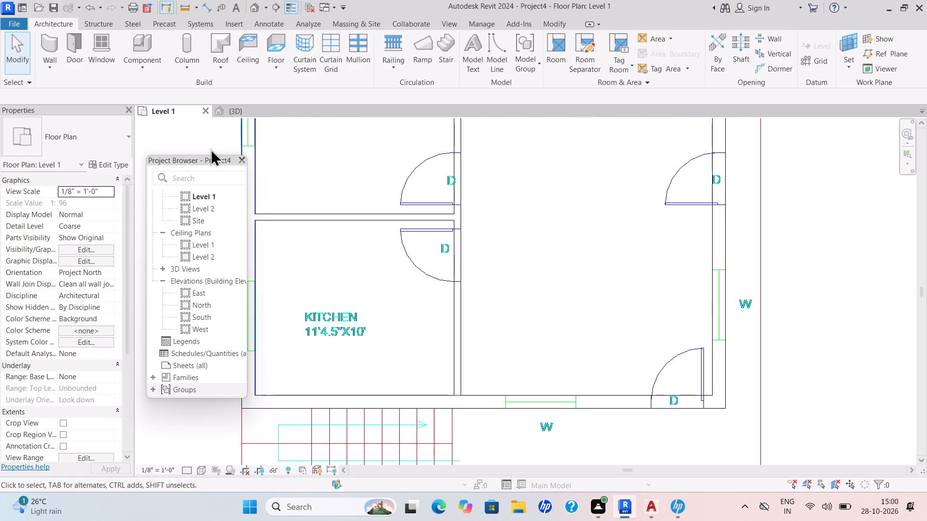
# Start placing a window and duplicate the Window-Casement-Double 34" x 36" type as WIN 3', with a width of 3'.
pyautogui.click(111, 51)
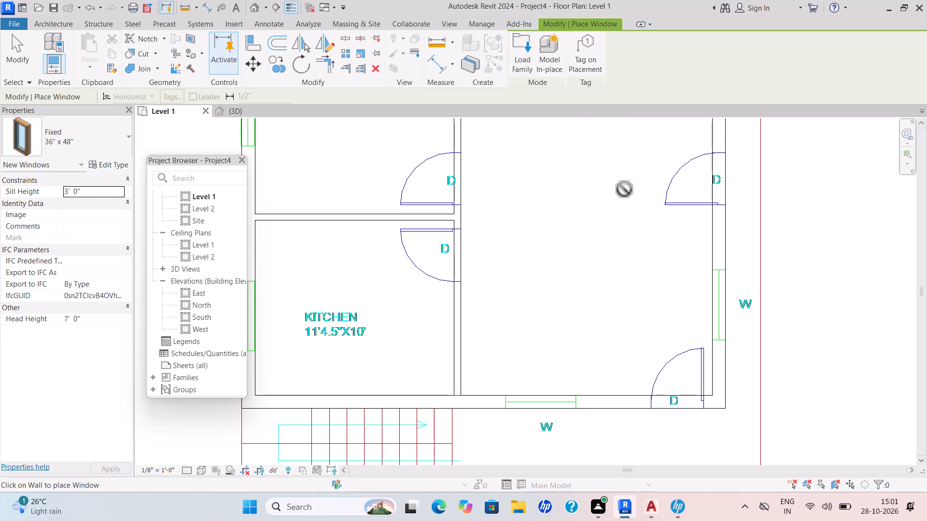
pyautogui.click(126, 131)
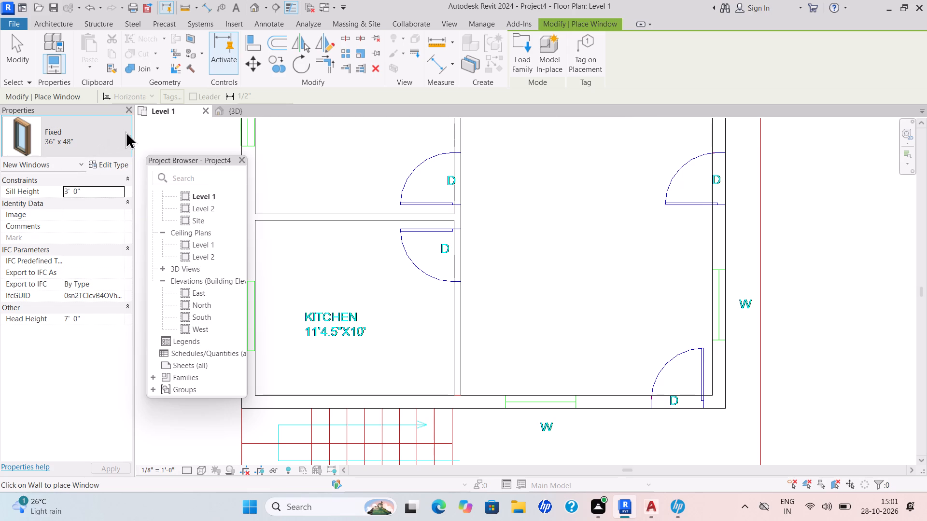
pyautogui.scroll(2, 50, 352)
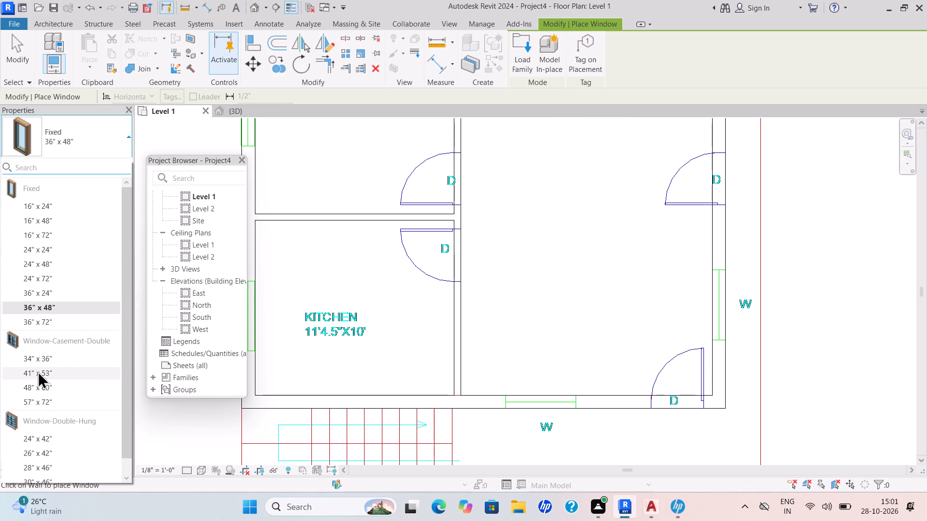
pyautogui.click(42, 358)
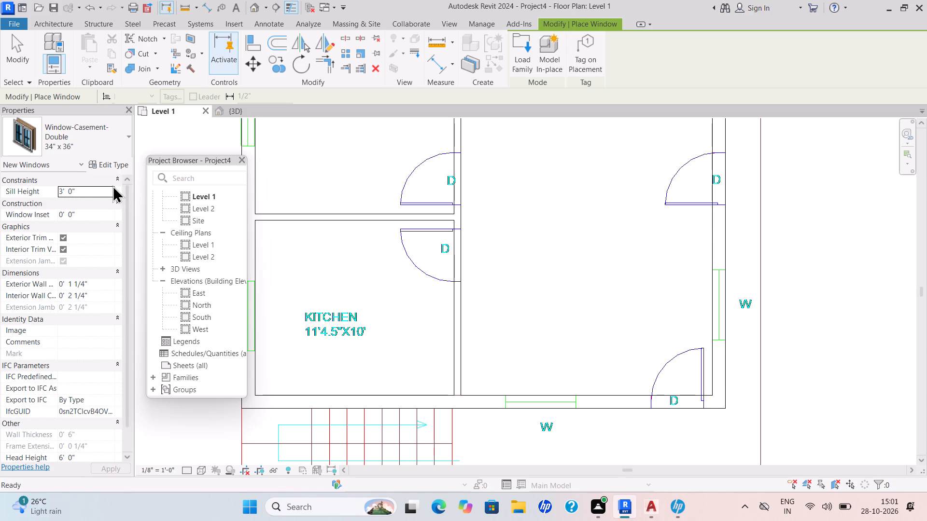
pyautogui.click(109, 165)
pyautogui.click(790, 112)
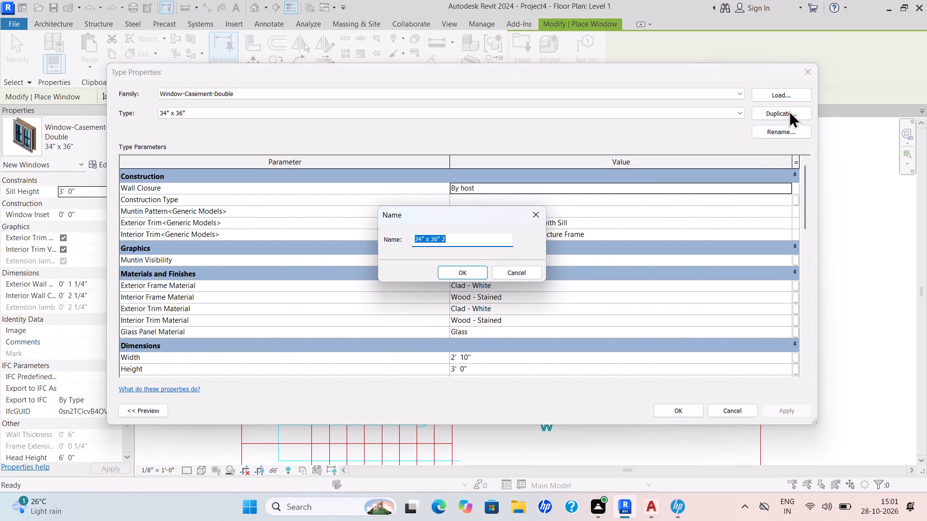
pyautogui.press('BackSpace')
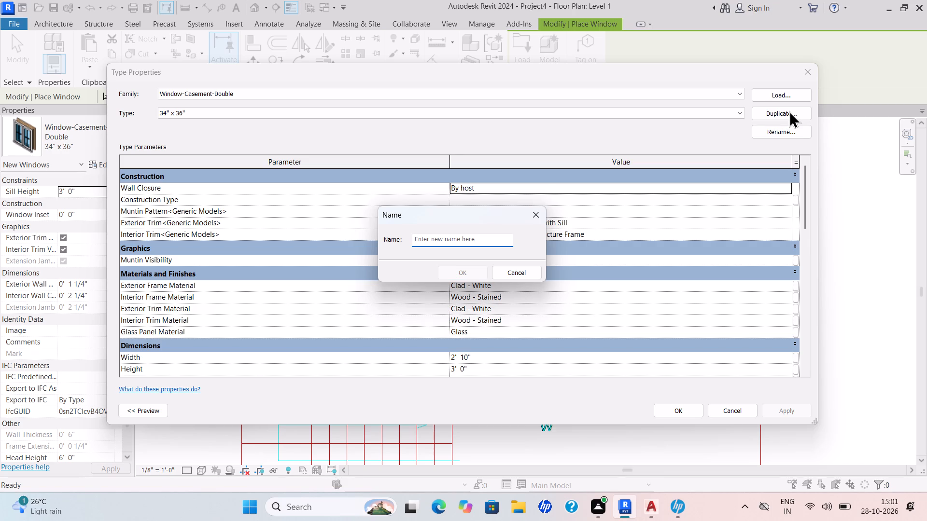
pyautogui.write("WIN 3'")
pyautogui.press('Return')
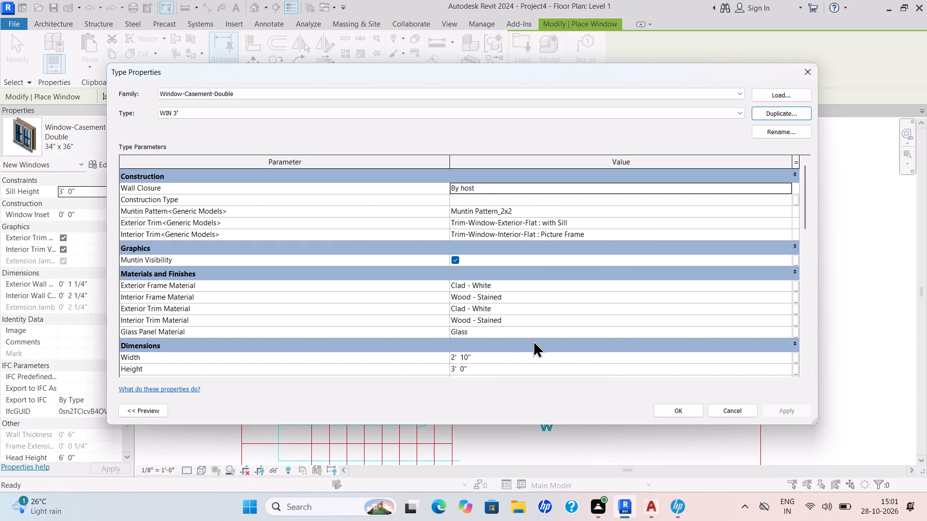
pyautogui.moveTo(495, 362); pyautogui.dragTo(491, 366)
pyautogui.press('BackSpace')
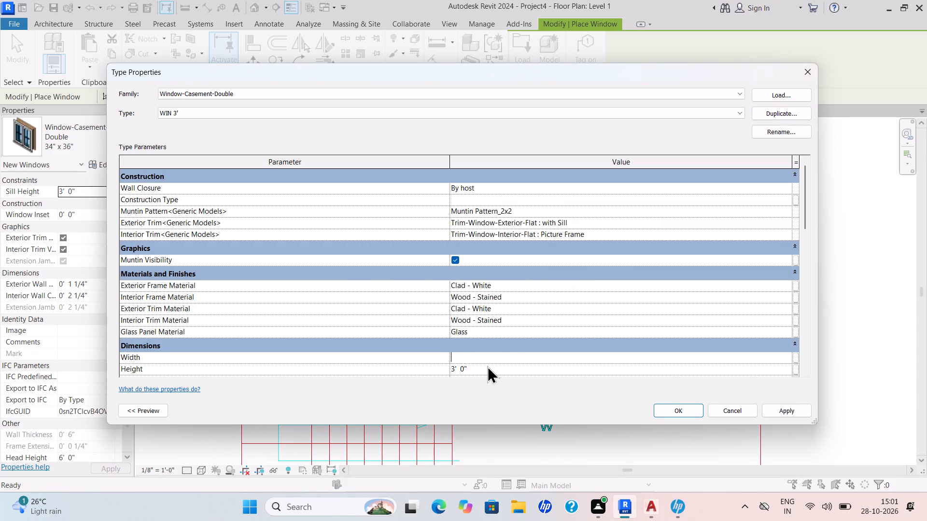
pyautogui.press('3')
# Duplicate the WIN 3' window type as WIN 4' and set its width to 4'.
pyautogui.click(770, 107)
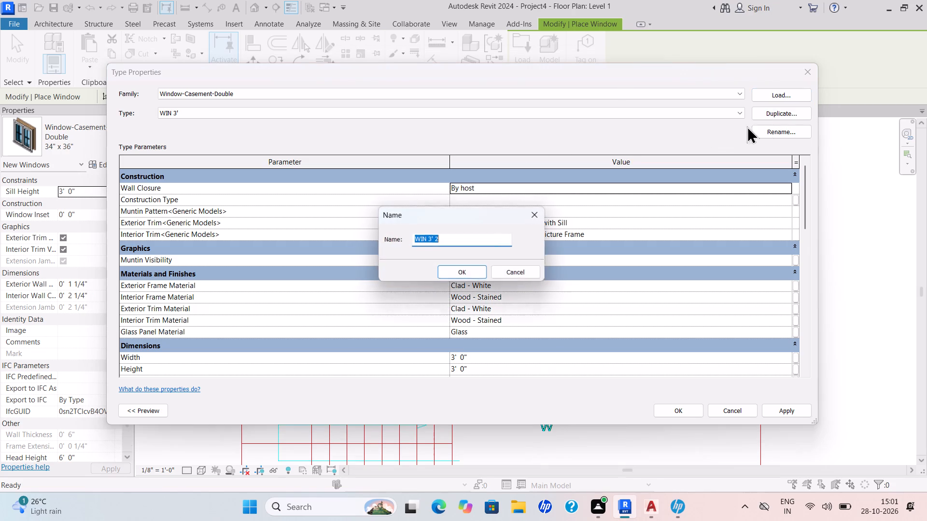
pyautogui.press('BackSpace')
pyautogui.write("WIN 4'")
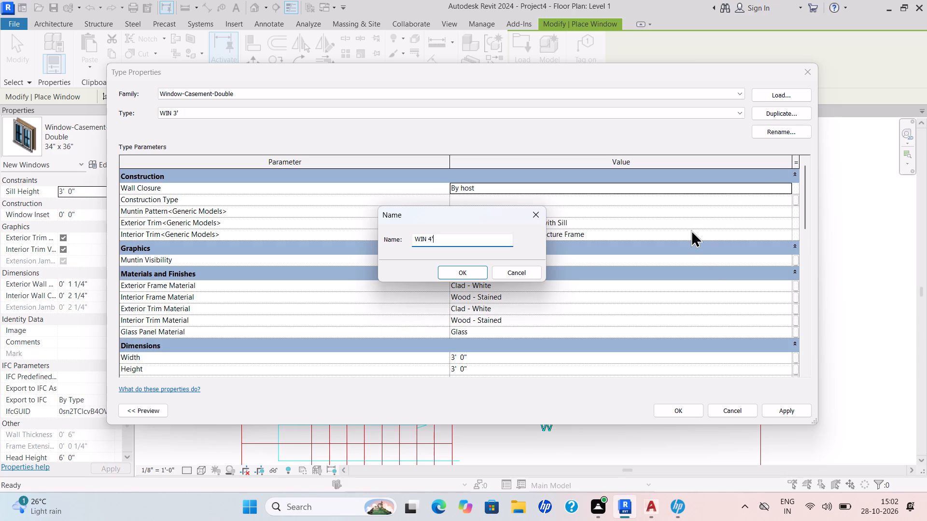
pyautogui.click(691, 408)
pyautogui.click(446, 277)
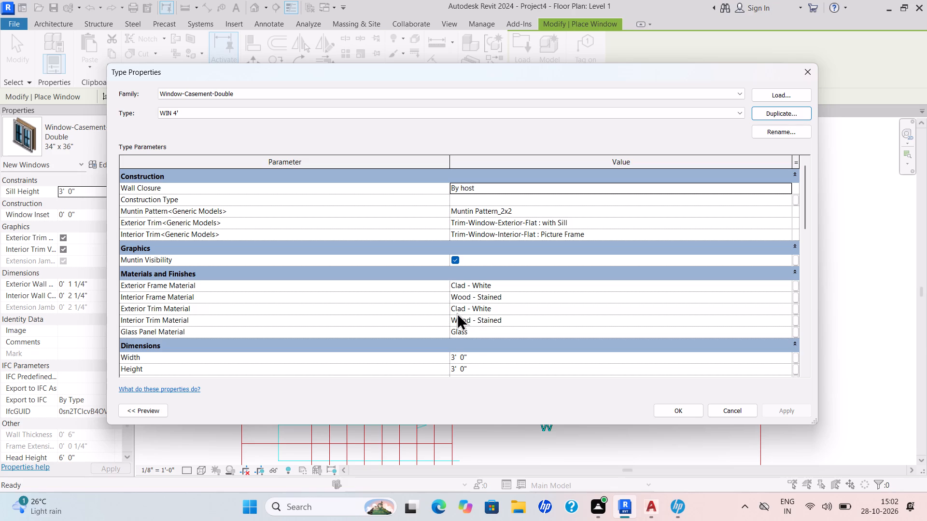
pyautogui.moveTo(470, 359); pyautogui.dragTo(462, 367)
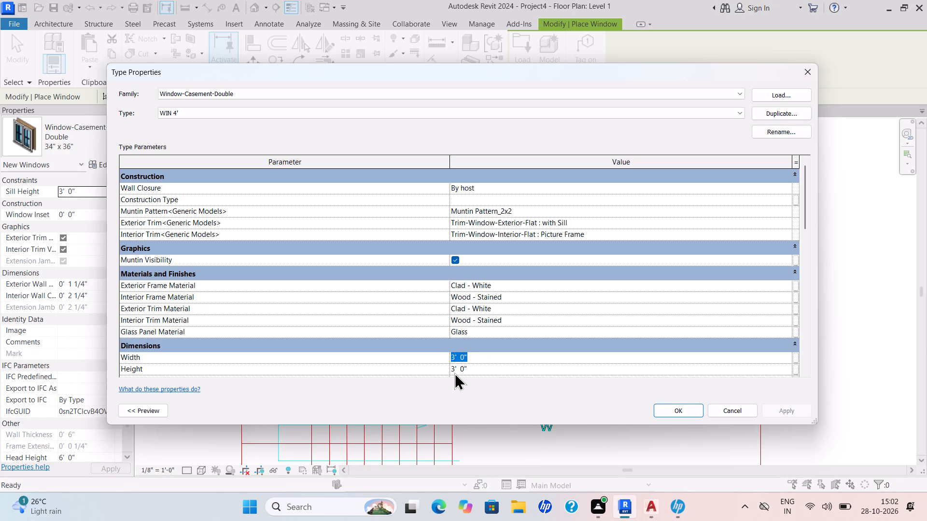
pyautogui.press('BackSpace')
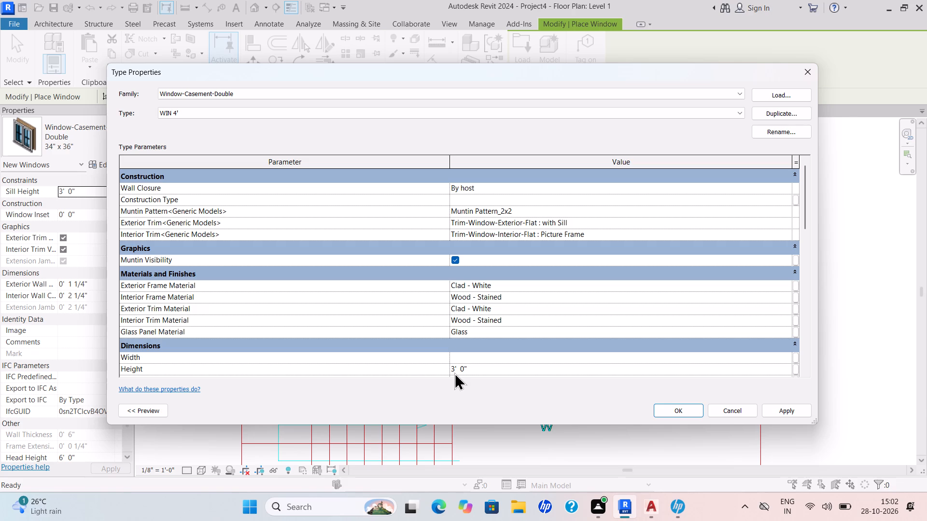
pyautogui.write("4'")
pyautogui.press('Return')
pyautogui.click(795, 412)
pyautogui.scroll(2, 795, 412)
pyautogui.scroll(-1, 795, 412)
pyautogui.scroll(1, 795, 412)
pyautogui.click(674, 409)
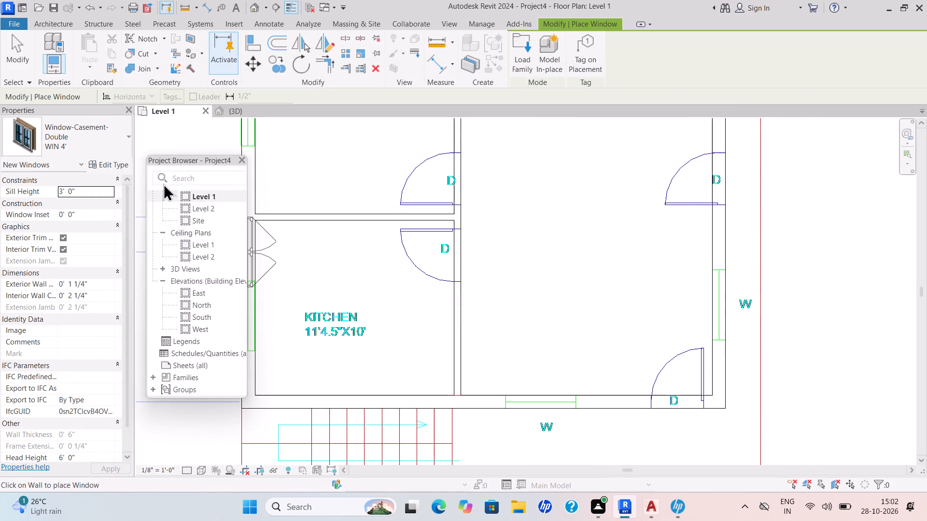
# Duplicate the Window-Casement-Double 57" x 72" type as WIN 5' and set its width to 5'.
pyautogui.click(127, 137)
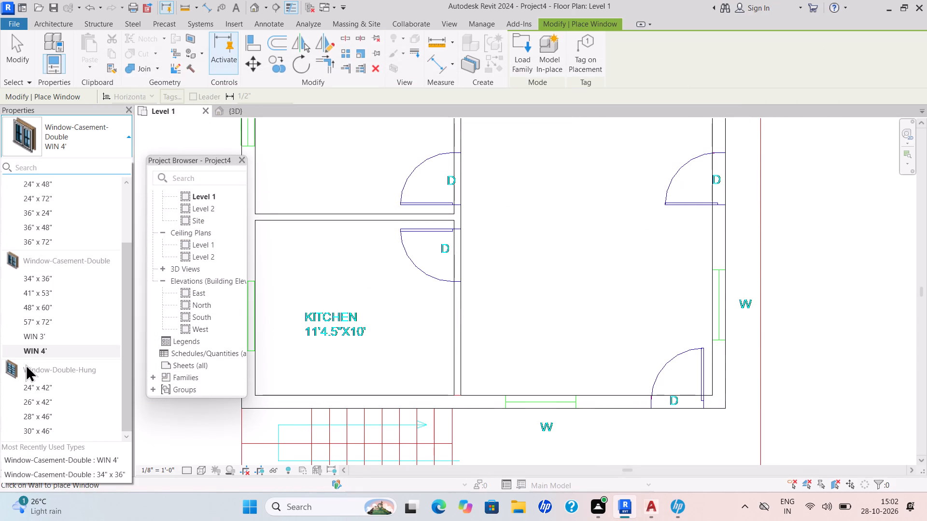
pyautogui.click(52, 324)
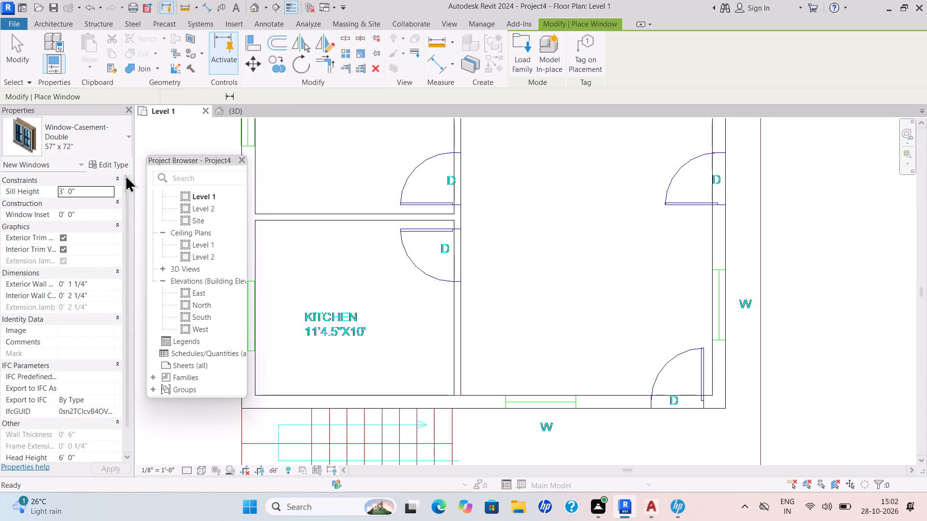
pyautogui.click(117, 162)
pyautogui.click(785, 113)
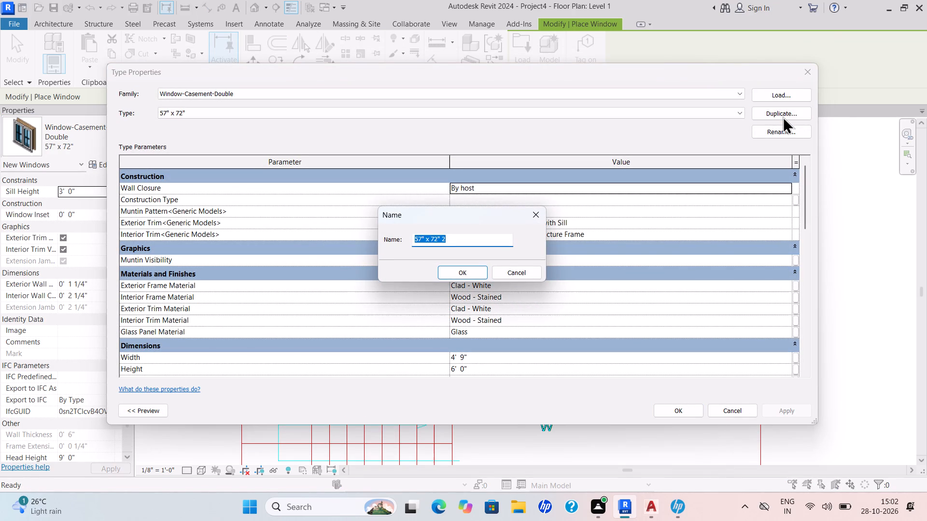
pyautogui.press('BackSpace')
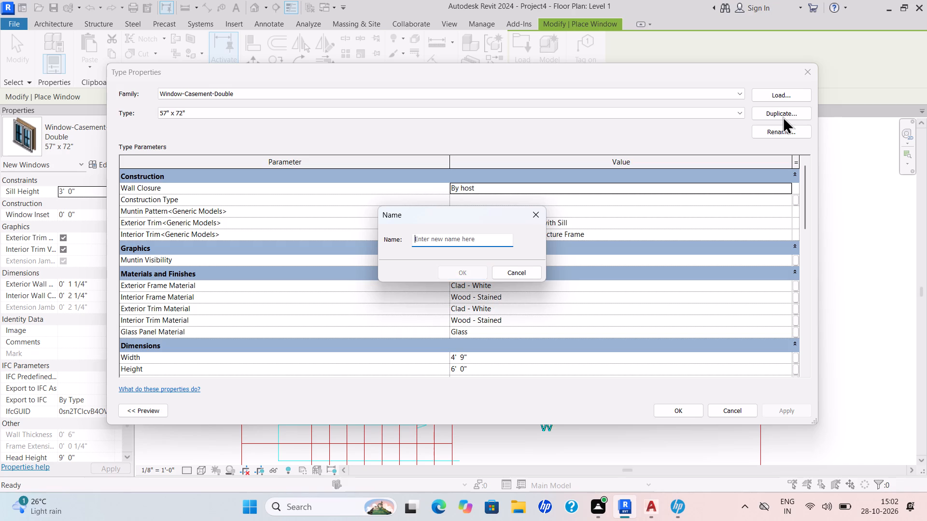
pyautogui.write("WIN 5'")
pyautogui.press('Return')
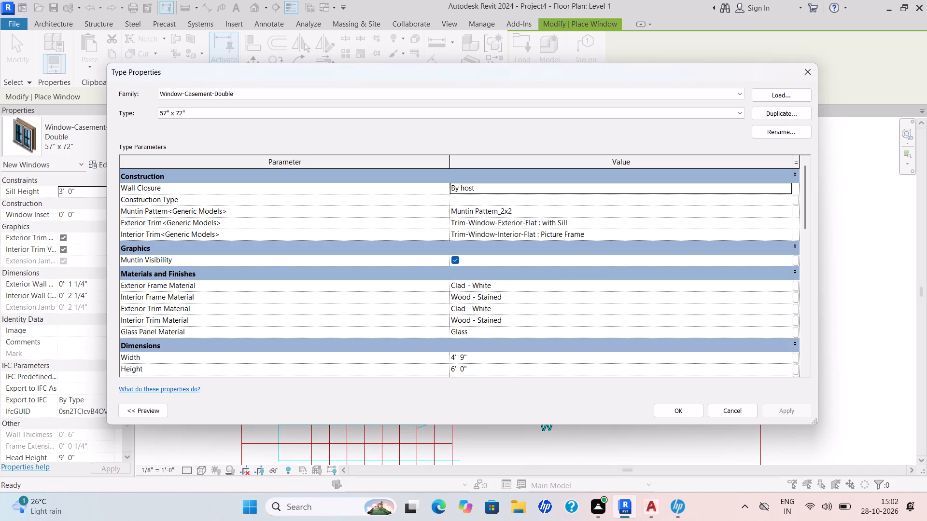
pyautogui.click(472, 359)
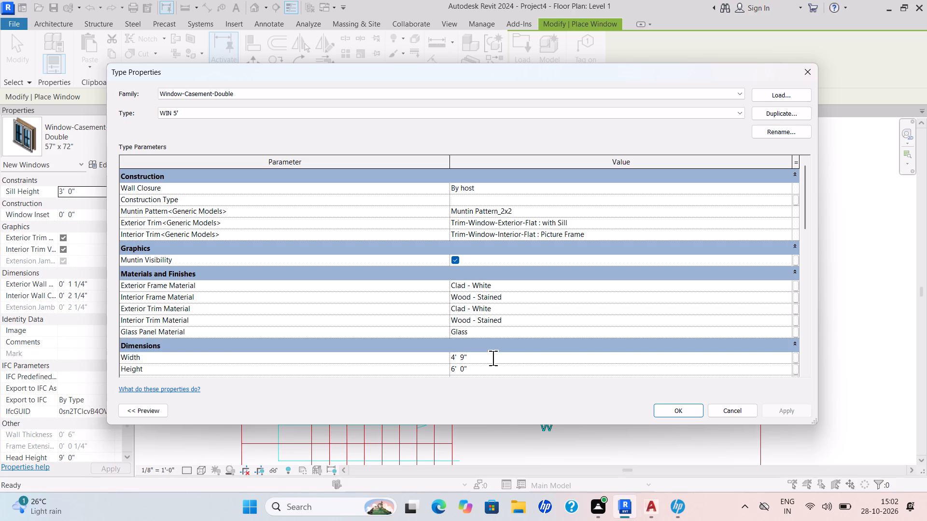
pyautogui.moveTo(483, 353); pyautogui.dragTo(418, 372)
pyautogui.press('BackSpace')
pyautogui.write("5'")
pyautogui.press('Return')
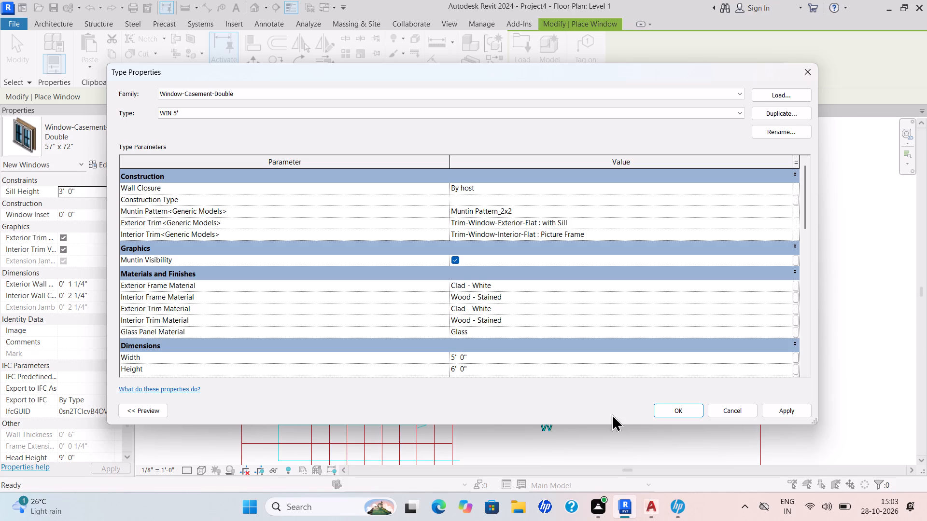
pyautogui.click(782, 415)
pyautogui.click(675, 408)
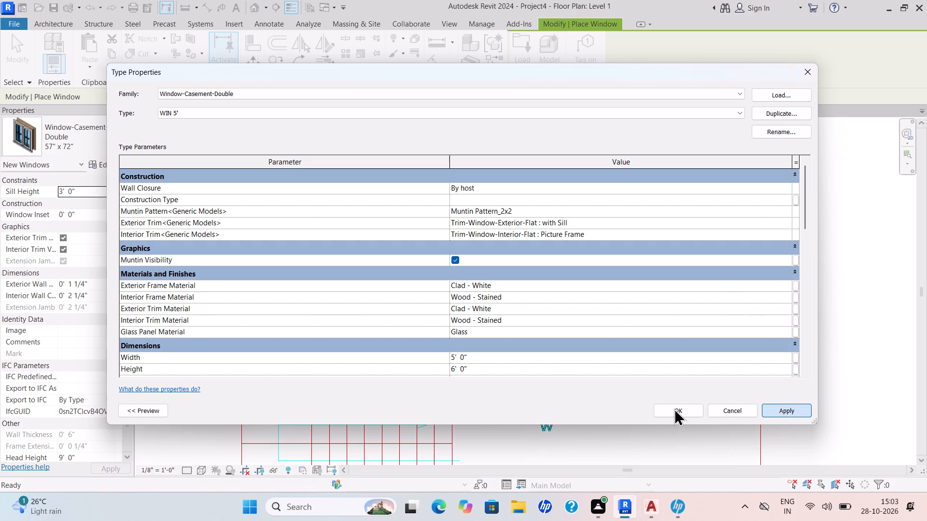
pyautogui.scroll(-1, 483, 294)
pyautogui.scroll(1, 483, 294)
pyautogui.scroll(-2, 483, 294)
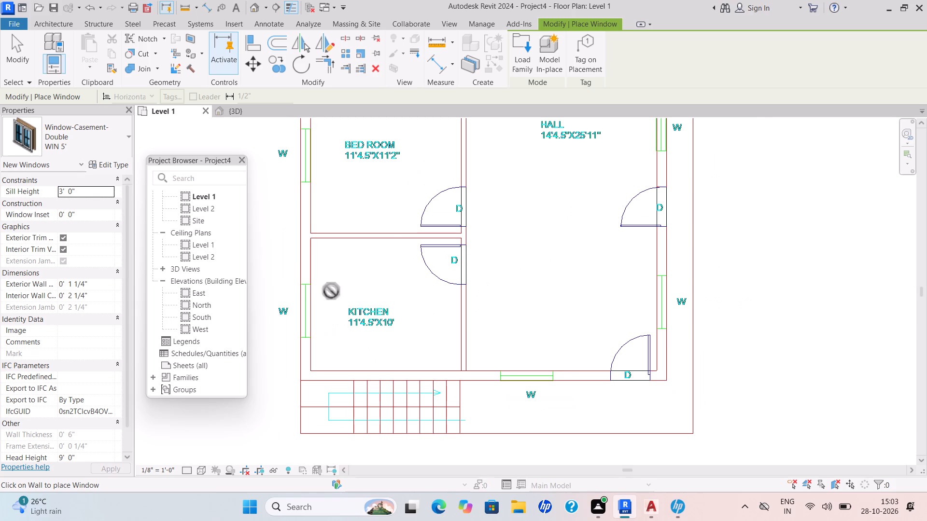
# Place WIN 5' windows at the W marks on the west exterior wall of the kitchen, bedroom and master bedroom.
pyautogui.scroll(2, 301, 304)
pyautogui.click(301, 304)
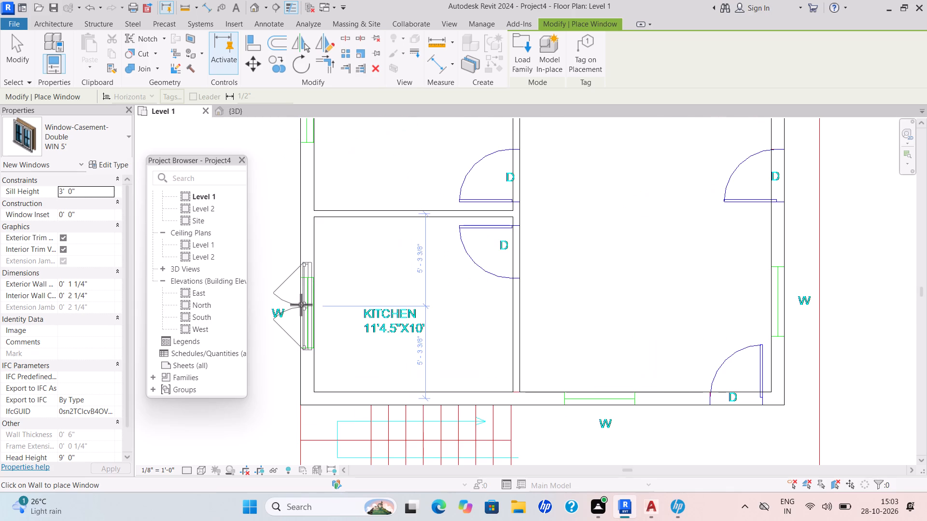
pyautogui.scroll(-3, 386, 283)
pyautogui.moveTo(387, 287); pyautogui.dragTo(431, 347, button='middle')
pyautogui.moveTo(356, 203); pyautogui.dragTo(365, 213, button='middle')
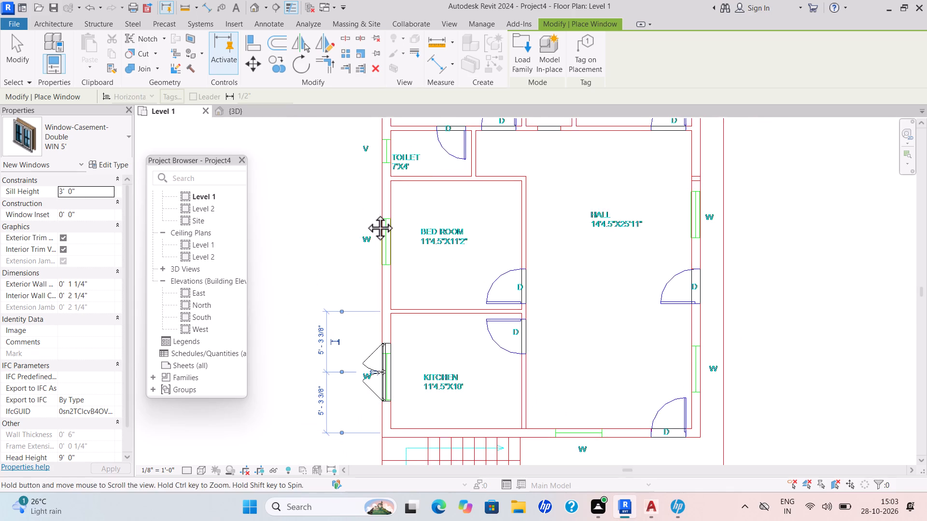
pyautogui.moveTo(365, 213); pyautogui.dragTo(375, 220, button='middle')
pyautogui.scroll(4, 398, 260)
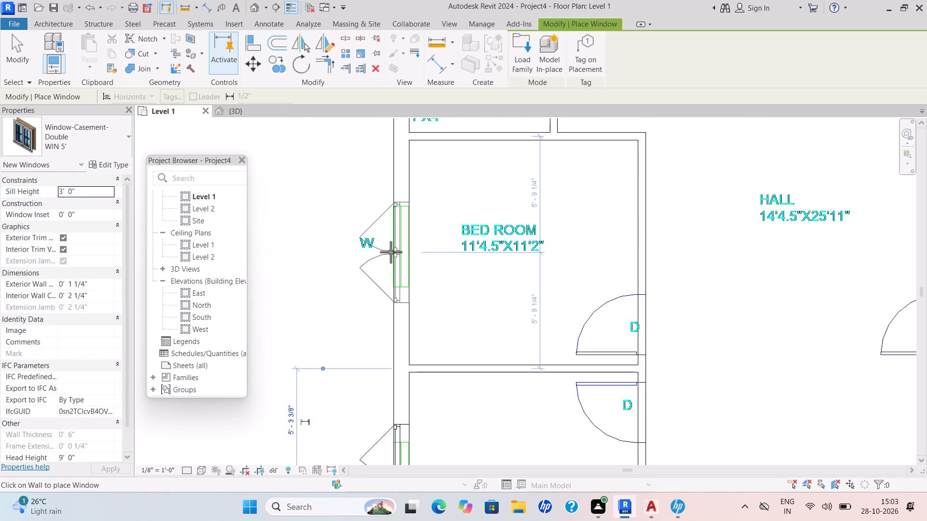
pyautogui.click(391, 252)
pyautogui.scroll(-3, 449, 288)
pyautogui.moveTo(437, 309); pyautogui.dragTo(426, 347, button='middle')
pyautogui.scroll(-1, 426, 233)
pyautogui.moveTo(425, 236); pyautogui.dragTo(425, 314, button='middle')
pyautogui.scroll(-1, 402, 195)
pyautogui.scroll(4, 402, 195)
pyautogui.click(399, 203)
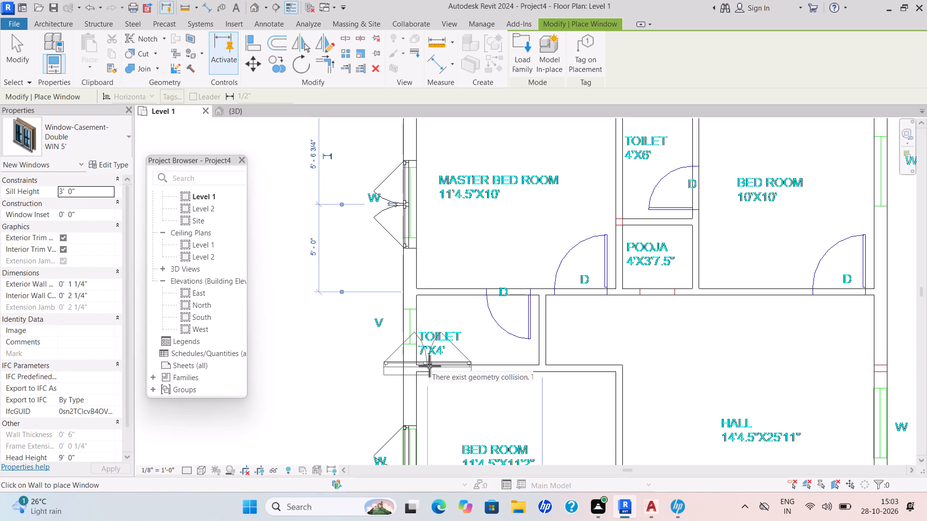
# Place a WIN 5' window, opening outward, at the W mark on the east wall of the 10'x10' bedroom.
pyautogui.scroll(-1, 386, 274)
pyautogui.scroll(-2, 636, 252)
pyautogui.moveTo(628, 252); pyautogui.dragTo(605, 256, button='middle')
pyautogui.scroll(2, 737, 201)
pyautogui.scroll(-1, 738, 200)
pyautogui.scroll(2, 739, 200)
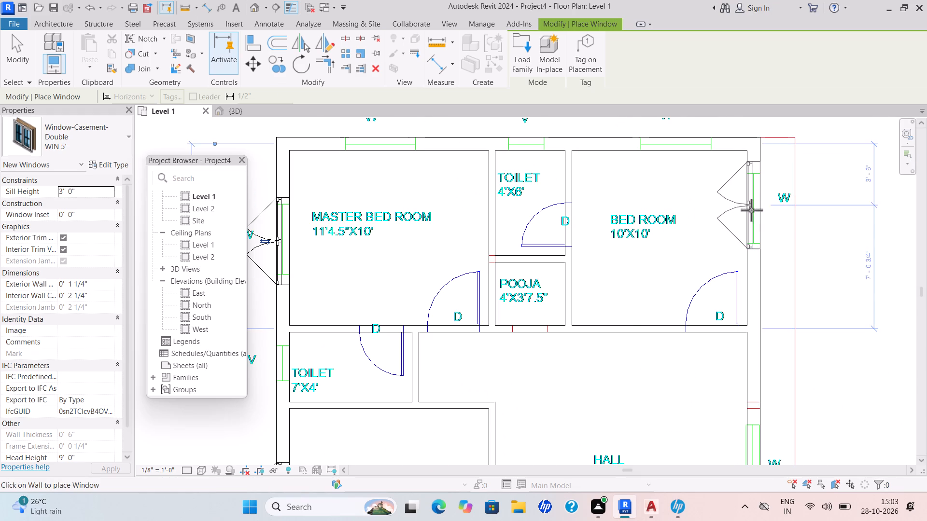
pyautogui.click(765, 210)
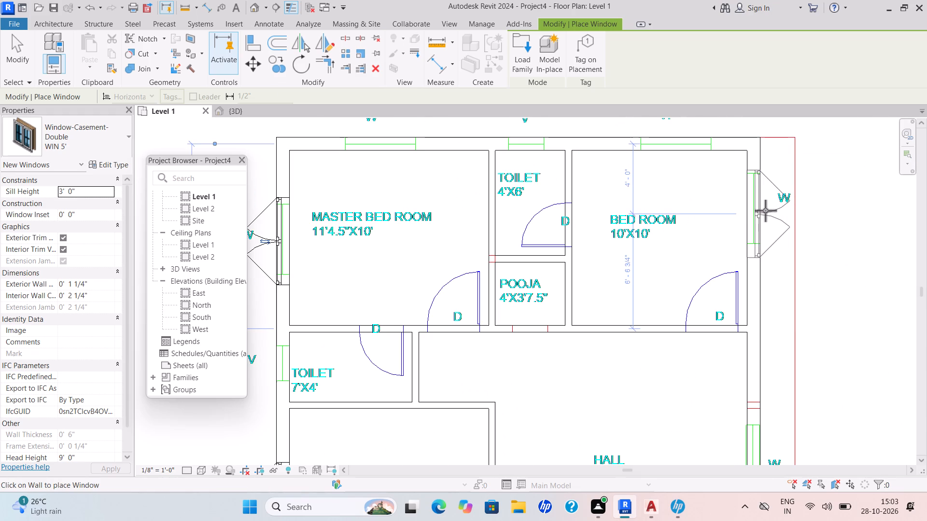
# Place two WIN 5' windows, opening outward, at the W marks on the hall's east exterior wall.
pyautogui.scroll(-5, 796, 280)
pyautogui.moveTo(785, 274); pyautogui.dragTo(752, 184, button='middle')
pyautogui.scroll(3, 743, 298)
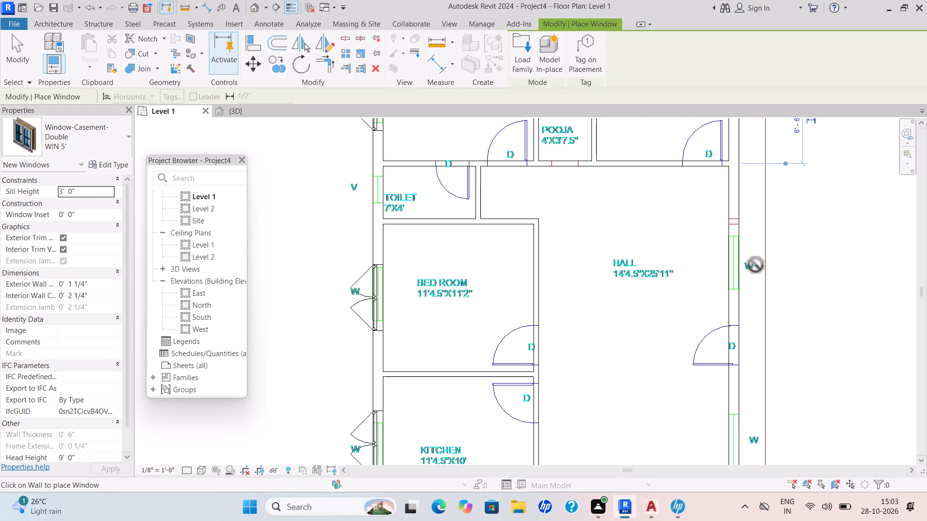
pyautogui.scroll(3, 790, 210)
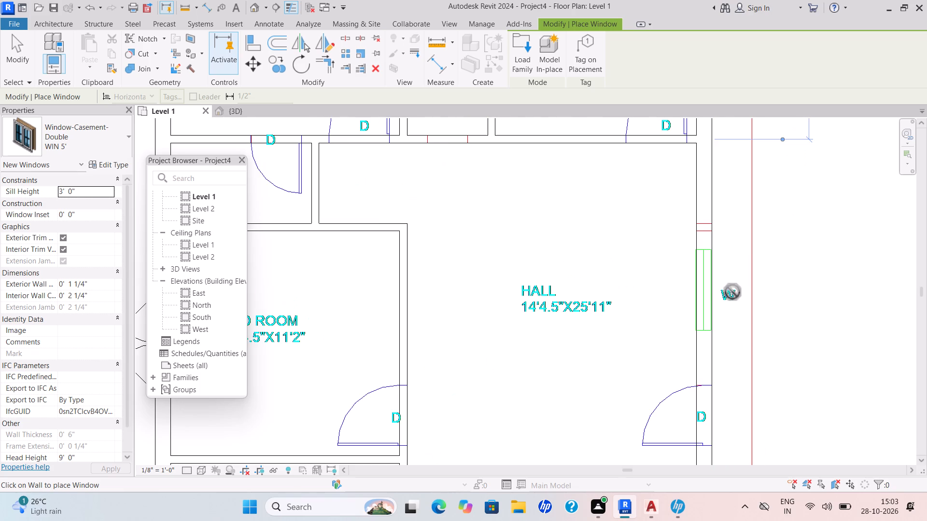
pyautogui.click(710, 293)
pyautogui.moveTo(694, 382); pyautogui.dragTo(695, 350, button='middle')
pyautogui.scroll(-1, 688, 374)
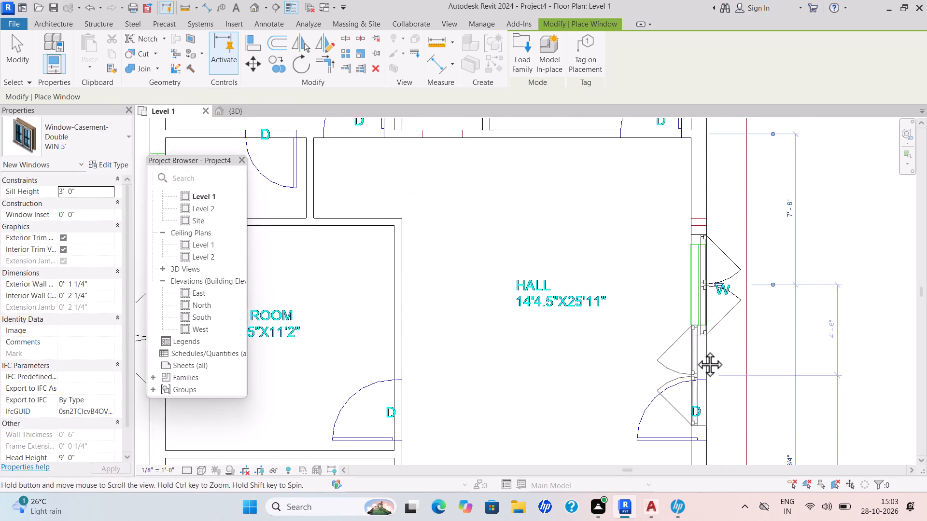
pyautogui.moveTo(695, 350); pyautogui.dragTo(710, 248, button='middle')
pyautogui.scroll(-3, 740, 348)
pyautogui.moveTo(733, 350); pyautogui.dragTo(715, 150, button='middle')
pyautogui.moveTo(722, 213); pyautogui.dragTo(698, 294, button='middle')
pyautogui.scroll(3, 688, 271)
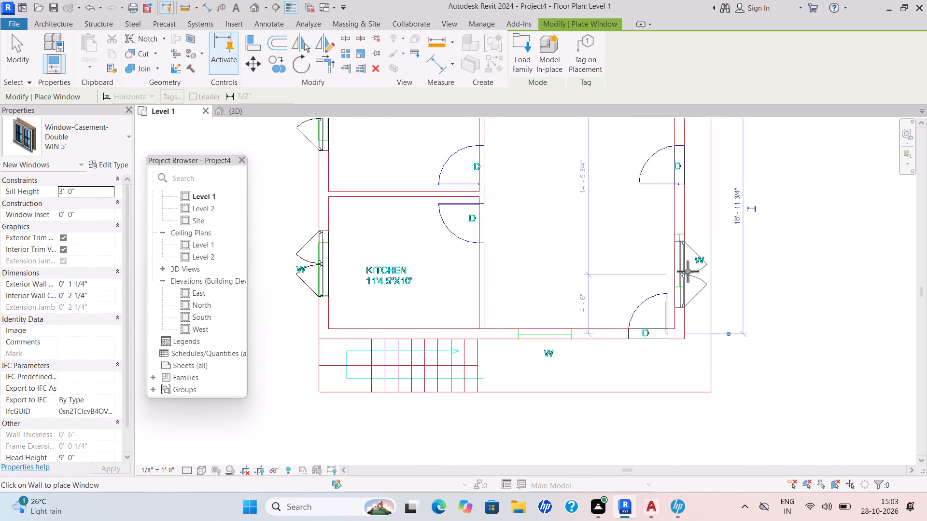
pyautogui.scroll(2, 688, 271)
pyautogui.click(687, 253)
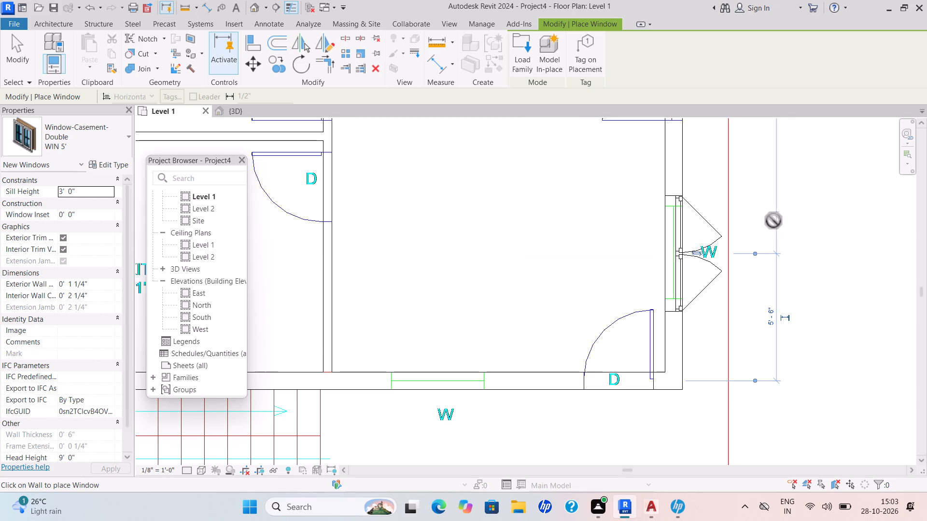
# Place a WIN 5' window, opening outward, at the W mark on the hall's south exterior wall.
pyautogui.scroll(-1, 675, 239)
pyautogui.scroll(2, 463, 365)
pyautogui.scroll(-1, 463, 365)
pyautogui.scroll(2, 463, 365)
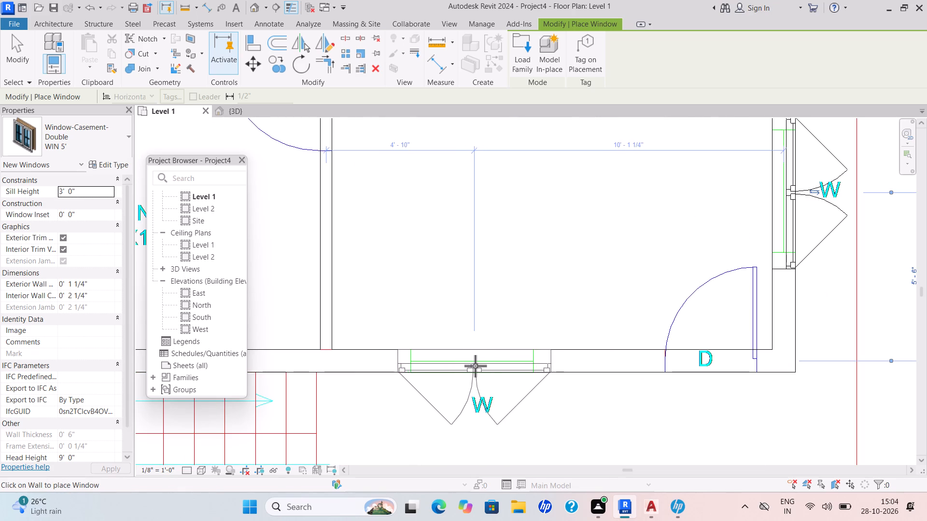
pyautogui.click(474, 365)
# Place WIN 5' windows at the W marks on the north exterior wall of the 10'x10' bedroom and the master bedroom.
pyautogui.scroll(1, 667, 368)
pyautogui.scroll(-1, 666, 372)
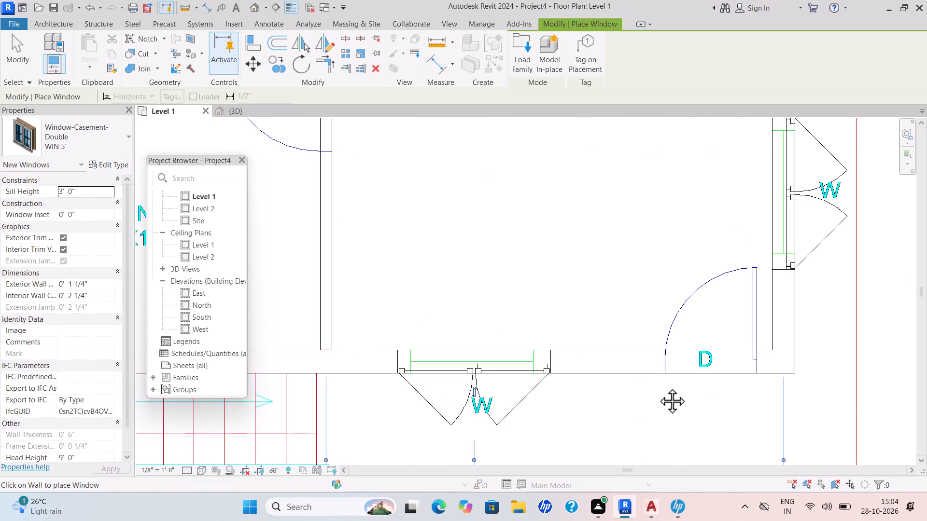
pyautogui.middleClick(659, 386)
pyautogui.scroll(-2, 658, 386)
pyautogui.scroll(-3, 609, 407)
pyautogui.moveTo(607, 411); pyautogui.dragTo(562, 483, button='middle')
pyautogui.scroll(1, 561, 484)
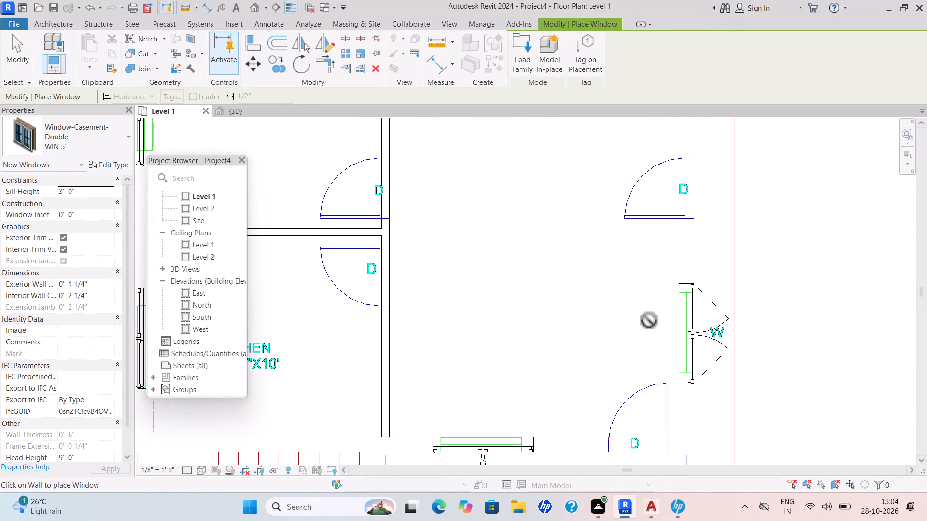
pyautogui.scroll(-7, 399, 327)
pyautogui.moveTo(429, 346); pyautogui.dragTo(427, 417, button='middle')
pyautogui.middleClick(425, 418)
pyautogui.moveTo(433, 429); pyautogui.dragTo(413, 484, button='middle')
pyautogui.scroll(-1, 413, 484)
pyautogui.scroll(1, 463, 158)
pyautogui.scroll(-1, 463, 158)
pyautogui.scroll(2, 463, 158)
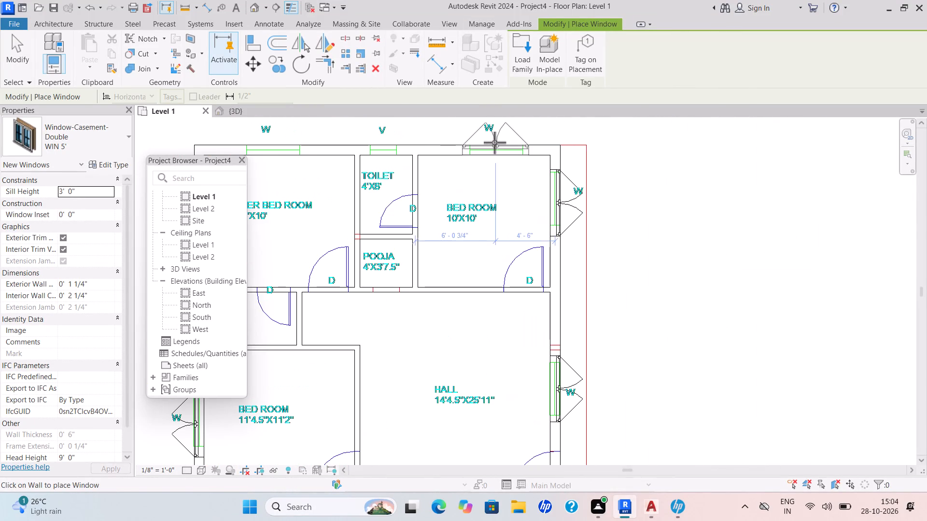
pyautogui.click(494, 142)
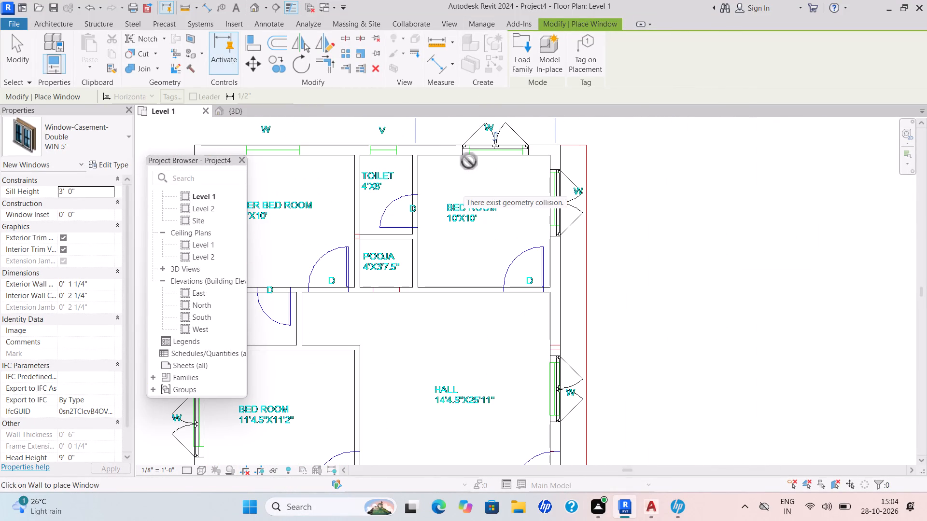
pyautogui.moveTo(501, 134); pyautogui.dragTo(575, 162, button='middle')
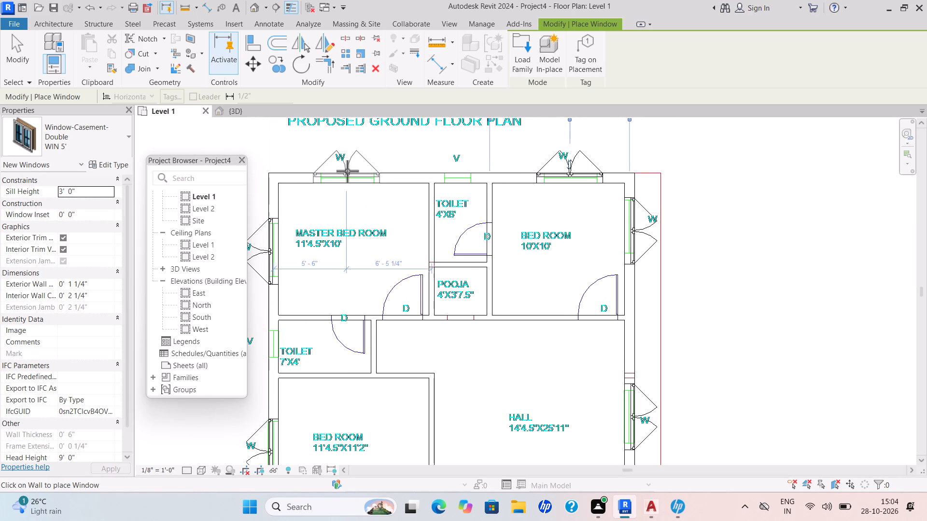
pyautogui.scroll(2, 347, 172)
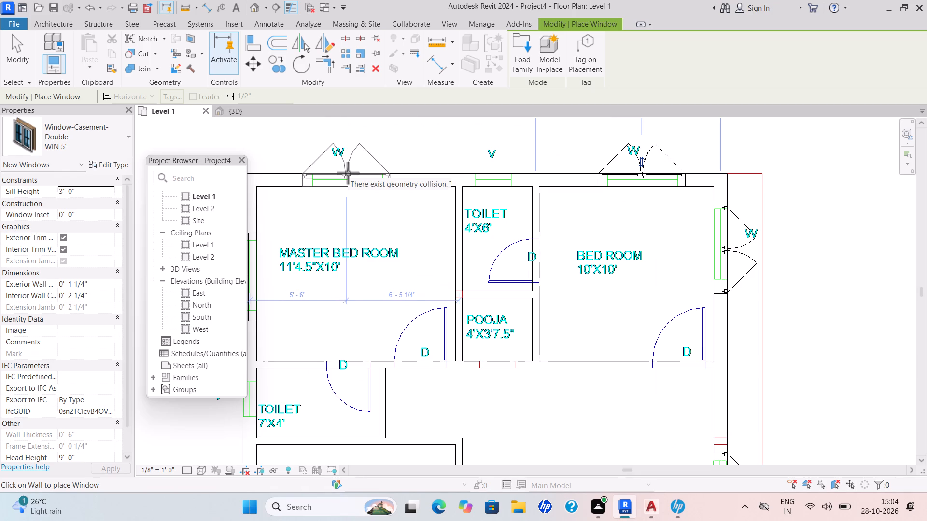
pyautogui.click(348, 173)
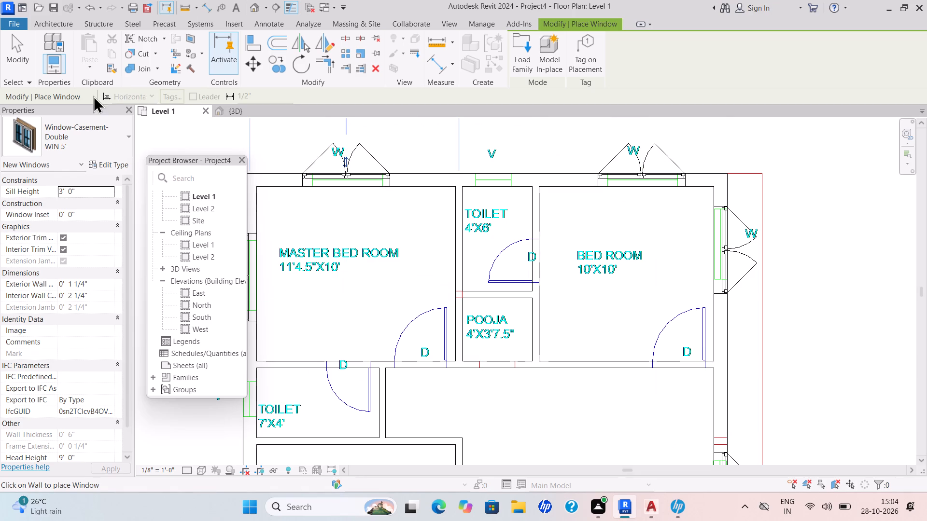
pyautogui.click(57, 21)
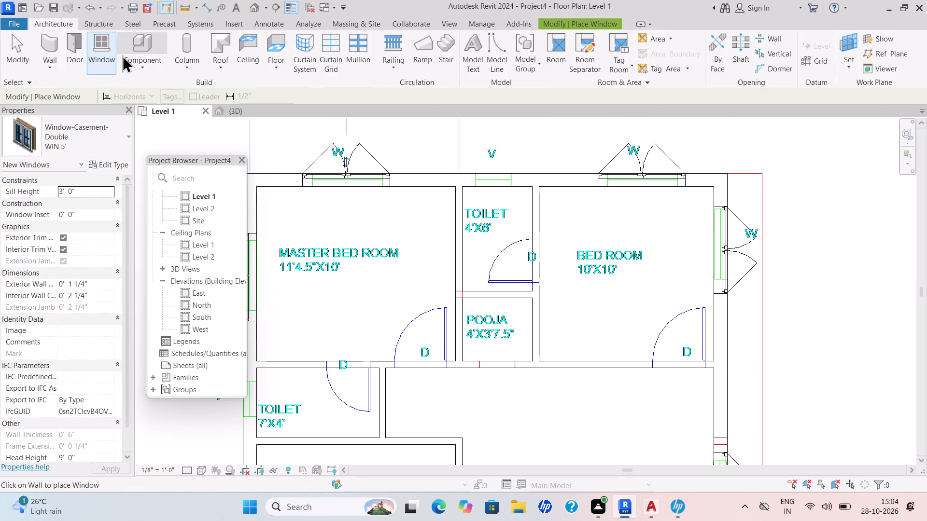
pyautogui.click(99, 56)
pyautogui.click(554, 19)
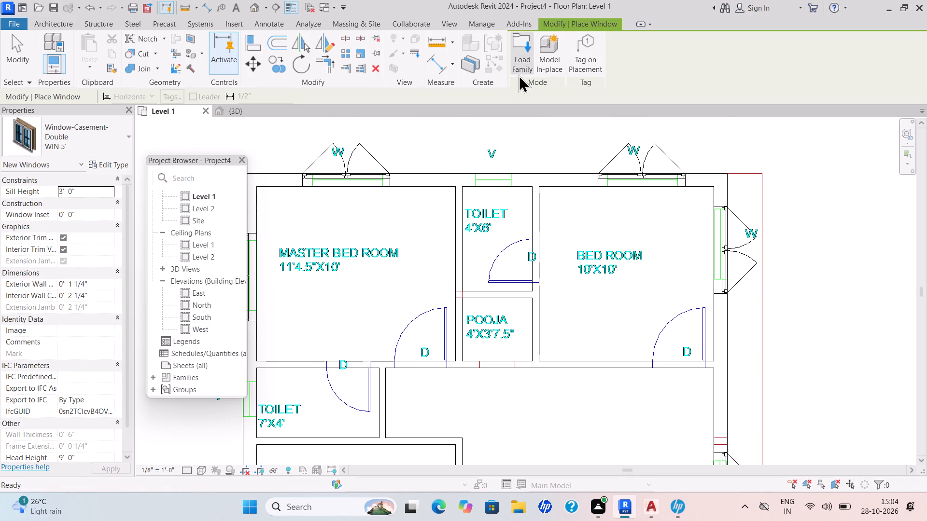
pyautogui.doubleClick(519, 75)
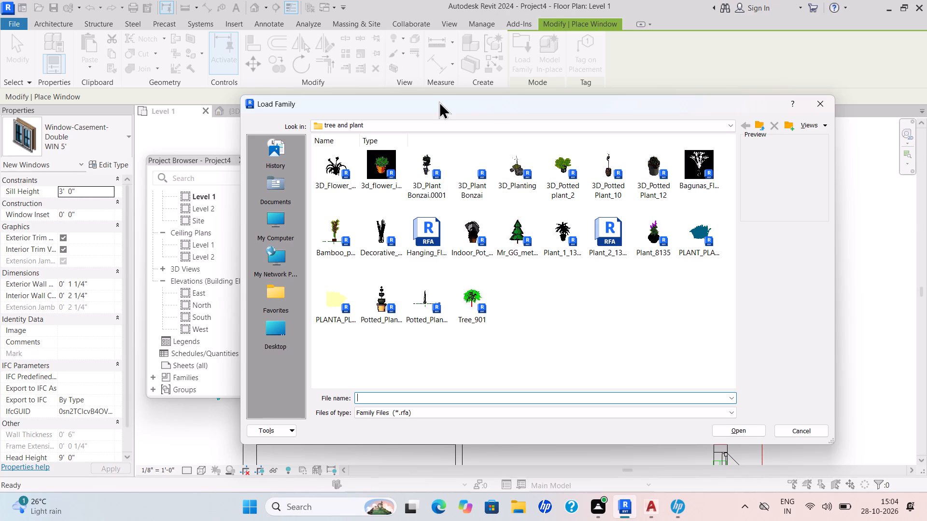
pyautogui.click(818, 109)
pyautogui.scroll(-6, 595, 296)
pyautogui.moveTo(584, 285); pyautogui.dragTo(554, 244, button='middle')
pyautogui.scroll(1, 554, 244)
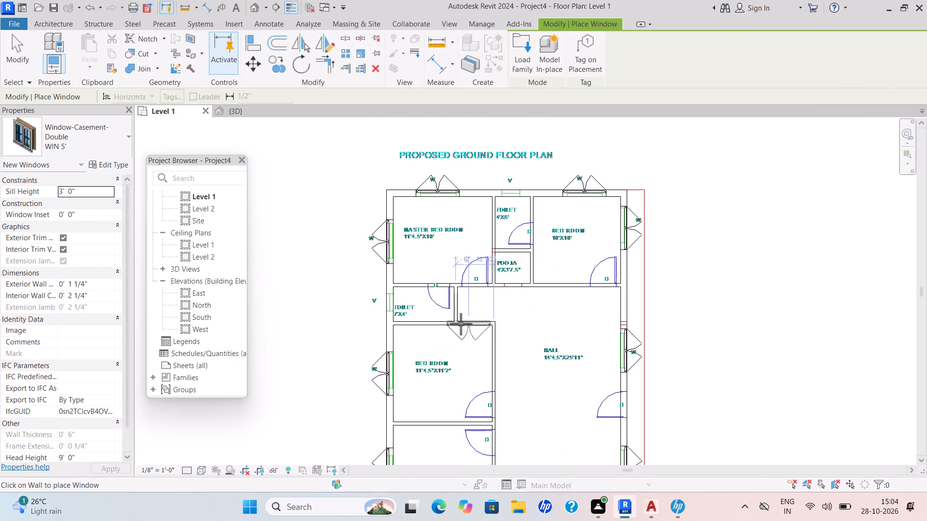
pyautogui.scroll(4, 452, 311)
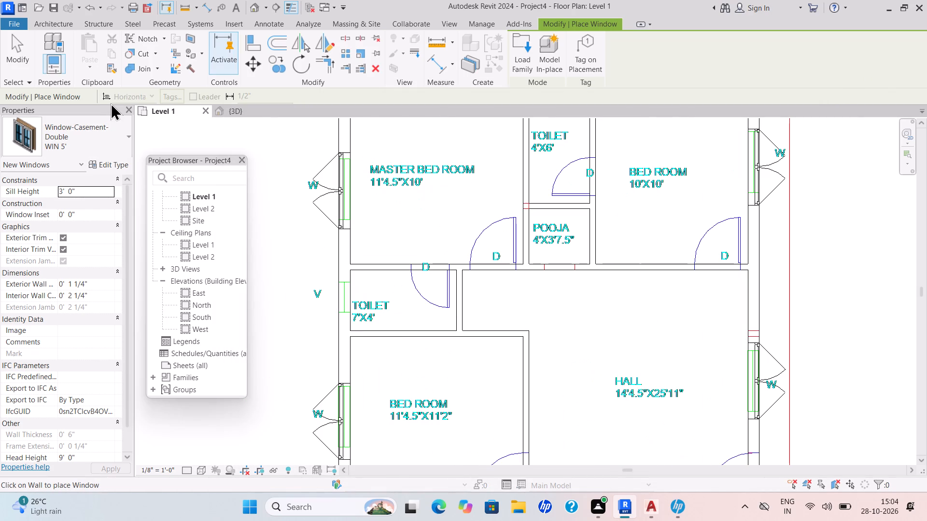
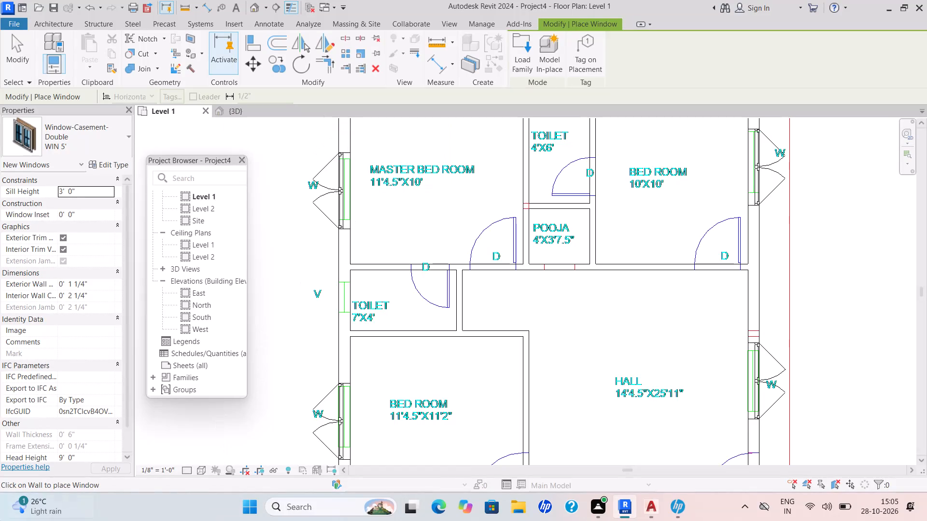
# Start loading a window family and browse the RVT 2024 libraries to the English-Imperial US Windows folder.
pyautogui.scroll(-3, 558, 152)
pyautogui.moveTo(576, 260); pyautogui.dragTo(542, 329, button='middle')
pyautogui.scroll(4, 542, 328)
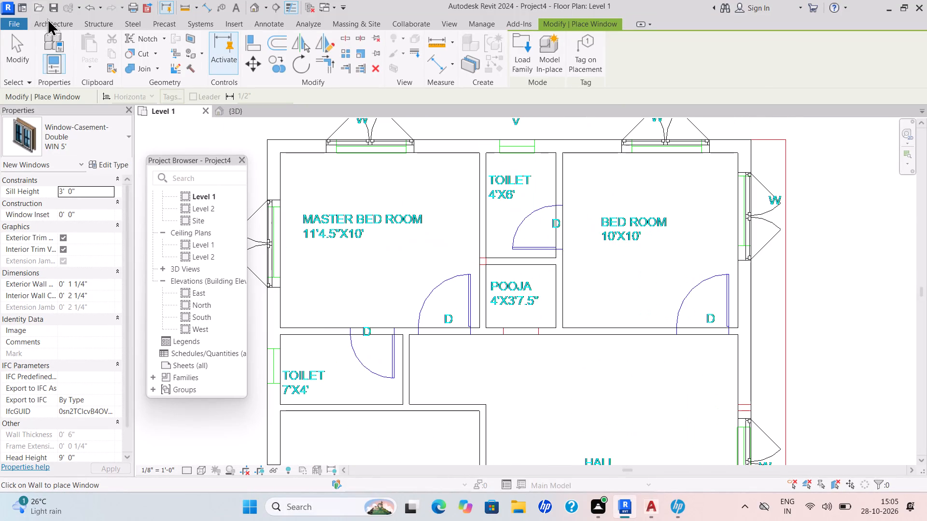
pyautogui.click(55, 18)
pyautogui.click(95, 34)
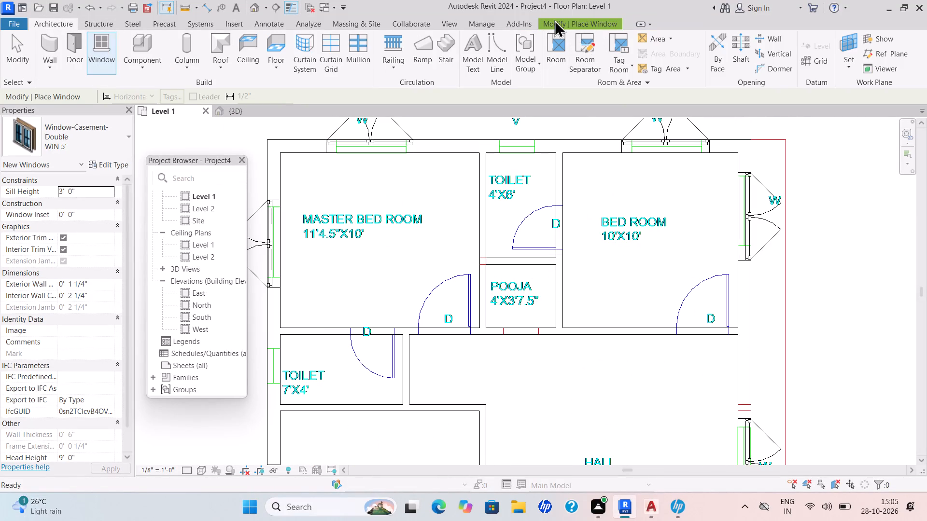
pyautogui.click(554, 20)
pyautogui.moveTo(524, 60); pyautogui.dragTo(501, 24)
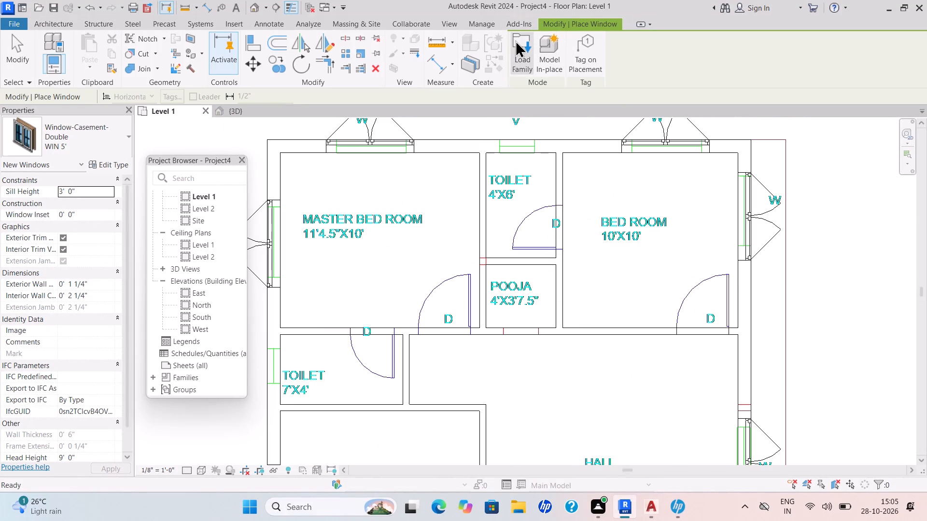
pyautogui.click(521, 51)
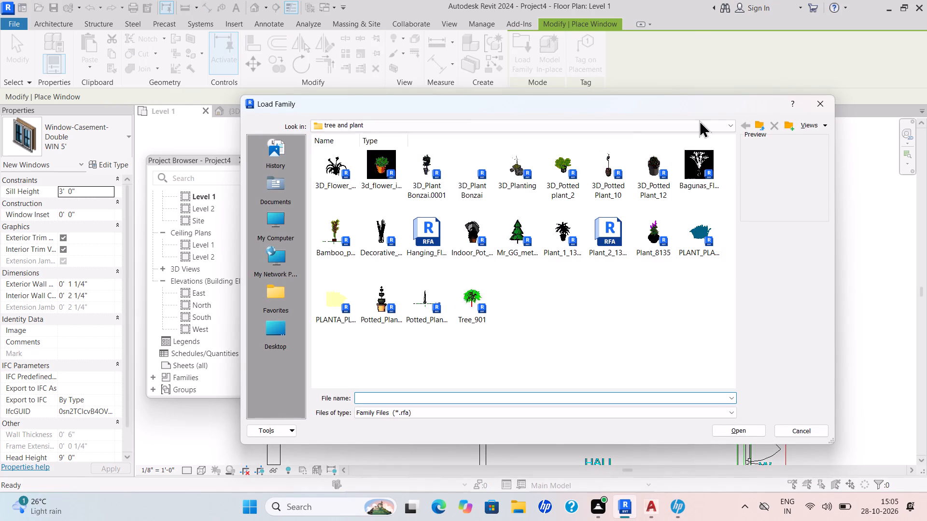
pyautogui.click(732, 122)
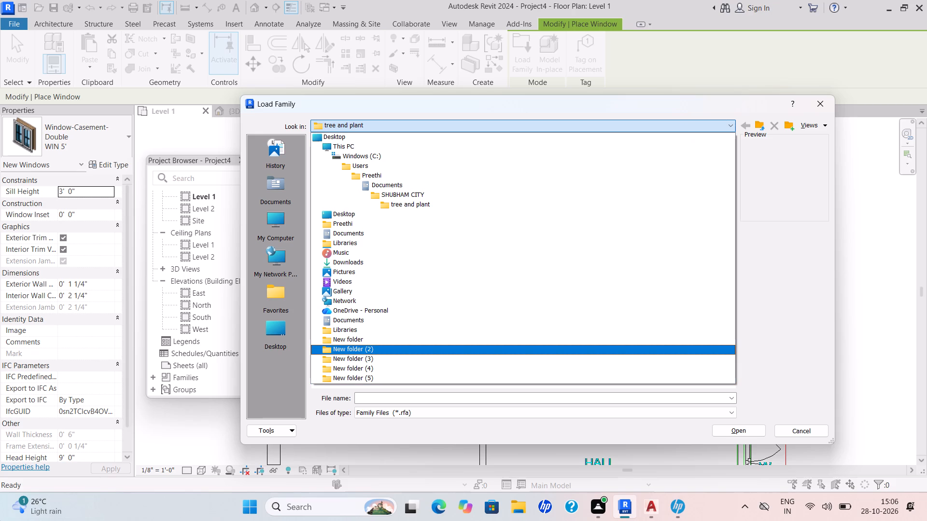
pyautogui.click(353, 149)
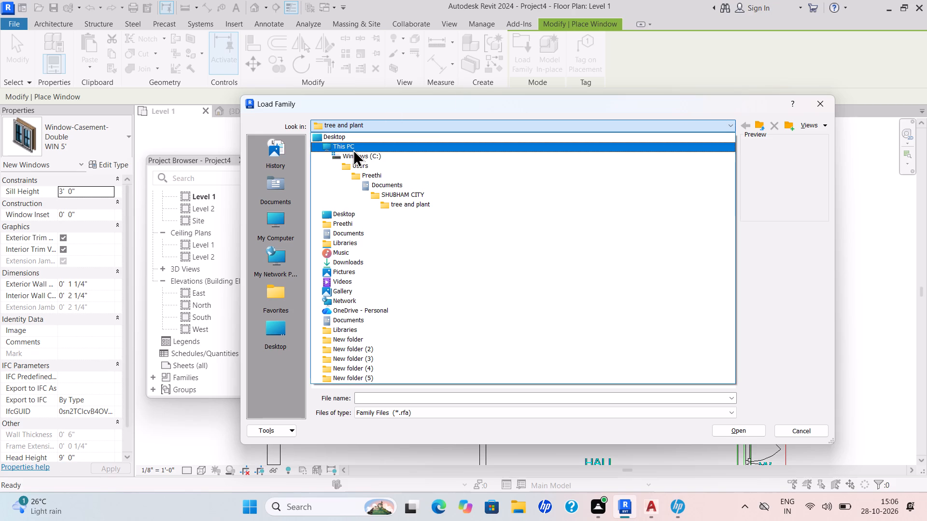
pyautogui.doubleClick(342, 186)
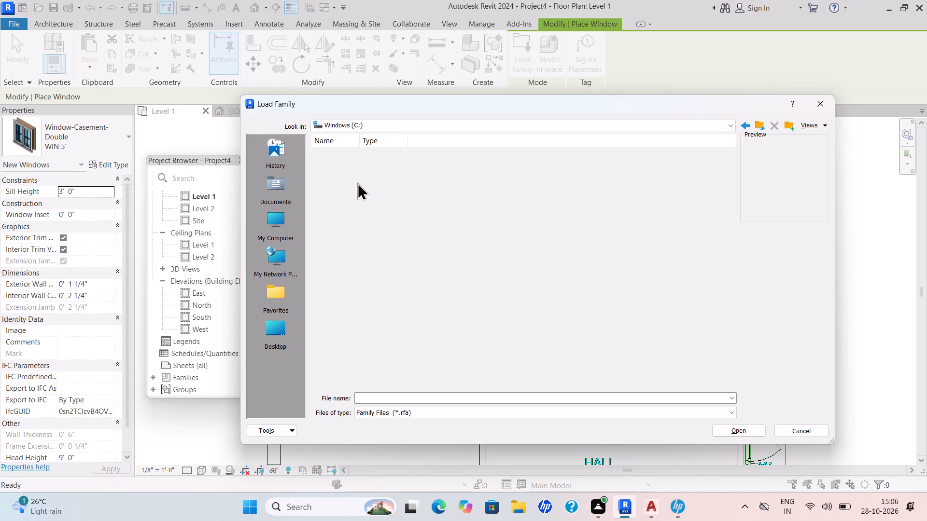
pyautogui.doubleClick(700, 181)
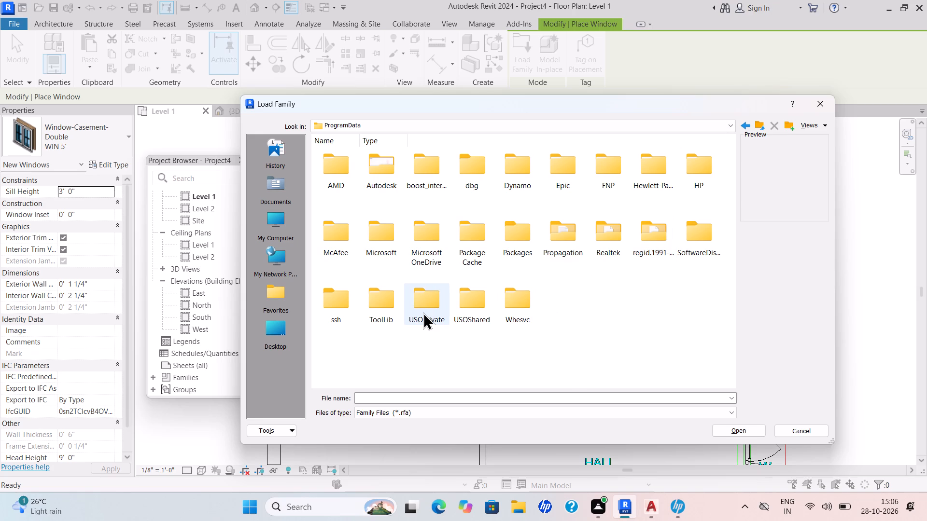
pyautogui.doubleClick(389, 179)
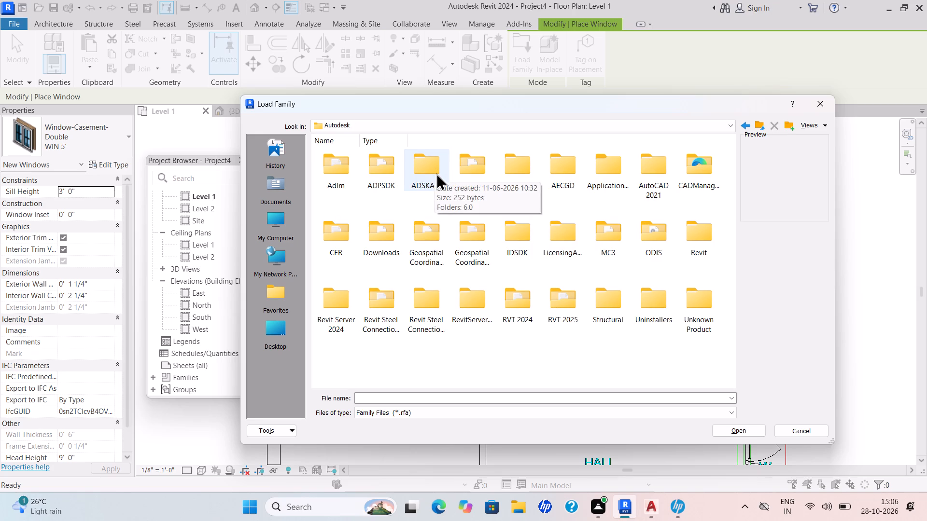
pyautogui.doubleClick(518, 299)
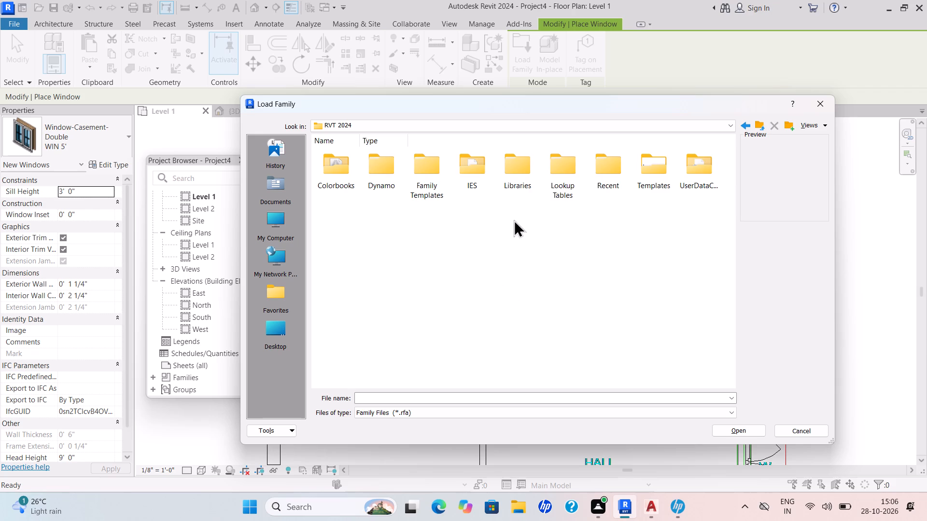
pyautogui.doubleClick(520, 173)
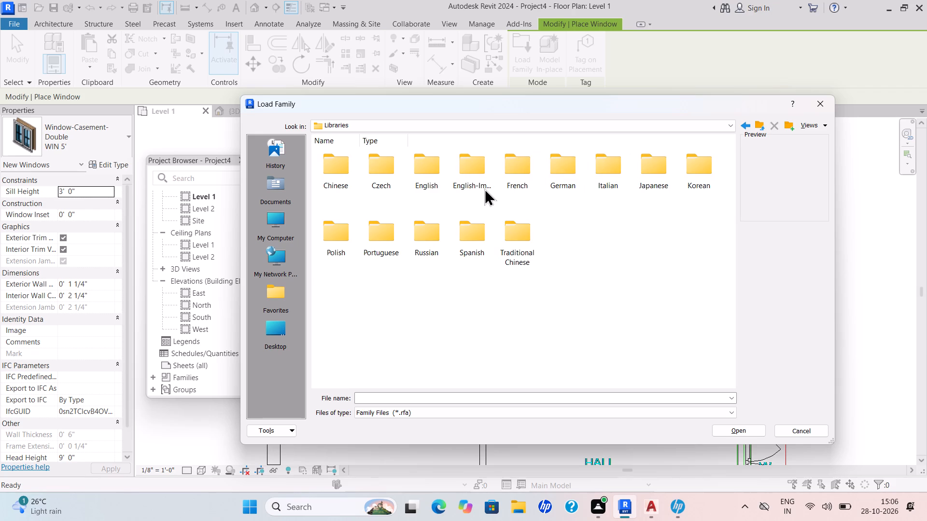
pyautogui.doubleClick(474, 184)
pyautogui.click(339, 171)
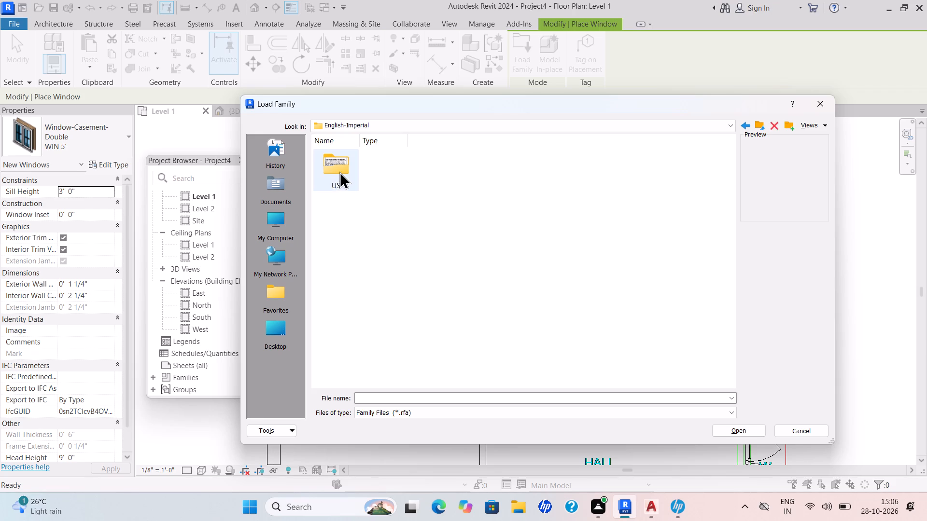
pyautogui.moveTo(339, 171); pyautogui.dragTo(340, 165)
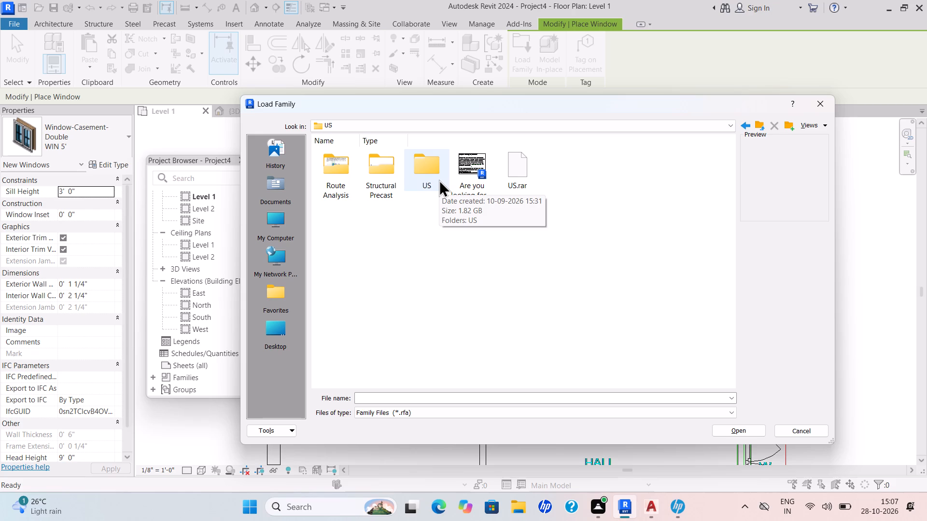
pyautogui.doubleClick(412, 178)
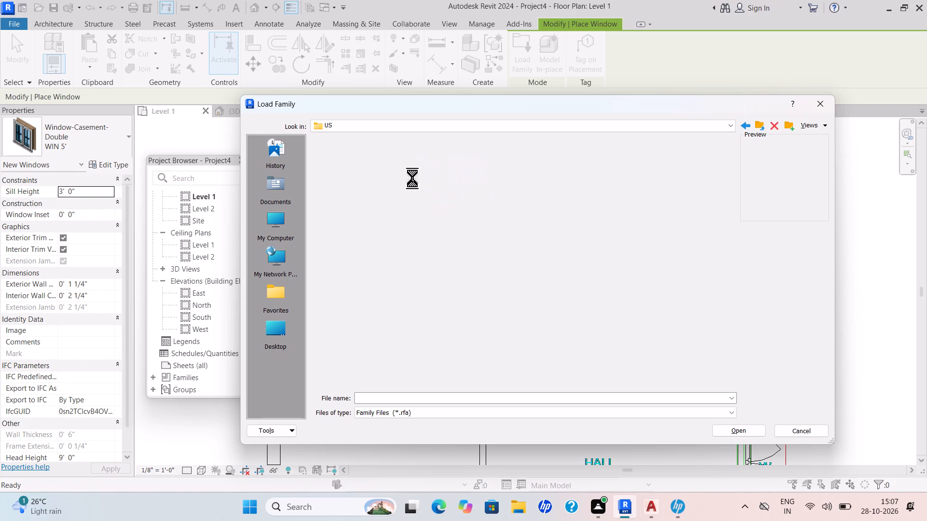
pyautogui.doubleClick(325, 170)
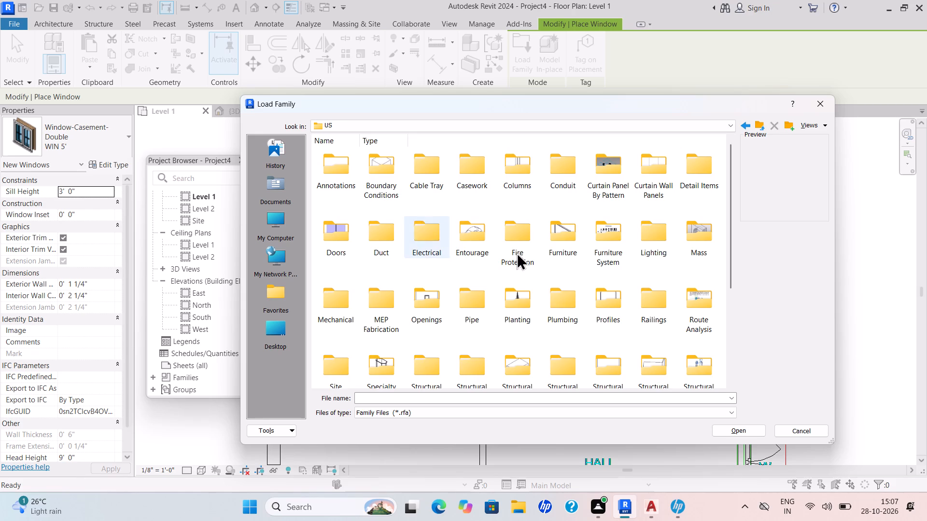
pyautogui.scroll(1, 576, 334)
pyautogui.scroll(-2, 575, 335)
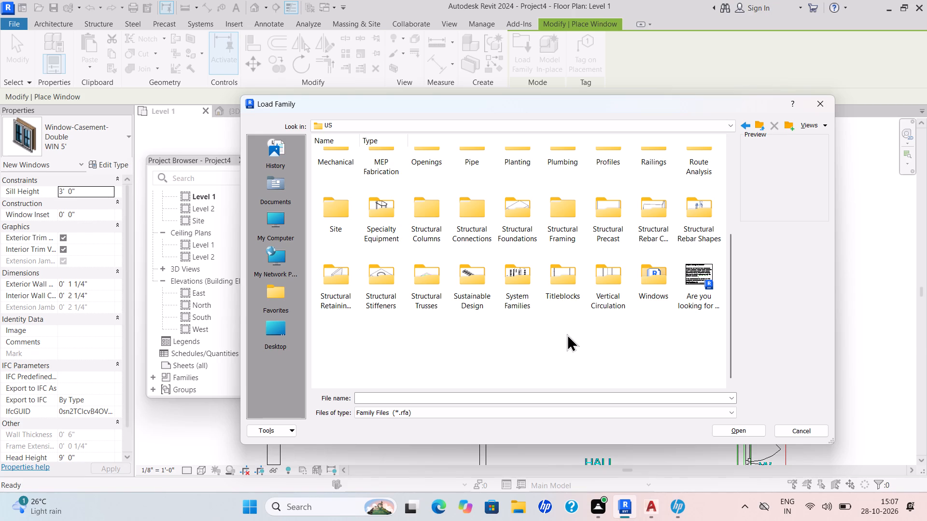
pyautogui.doubleClick(650, 291)
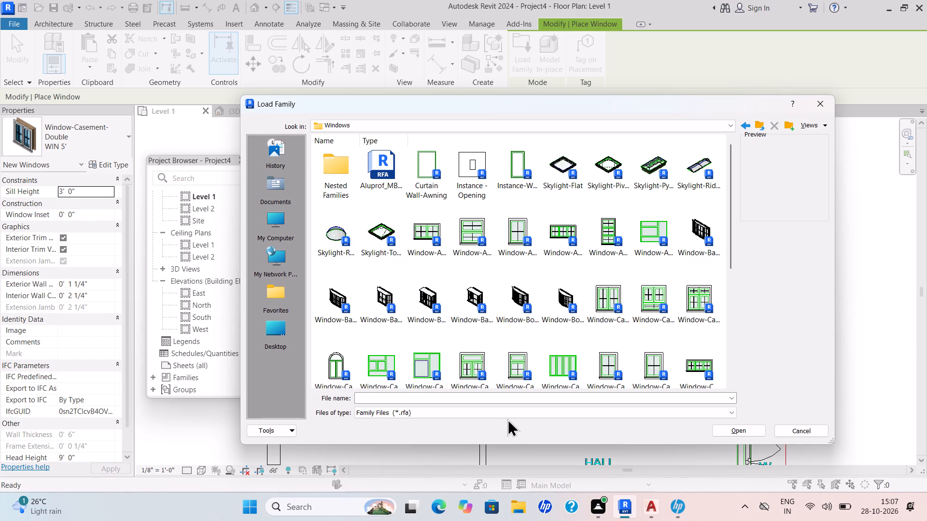
# Load the Window-Louvers family into the project.
pyautogui.scroll(-1, 588, 374)
pyautogui.scroll(1, 588, 374)
pyautogui.scroll(-5, 589, 373)
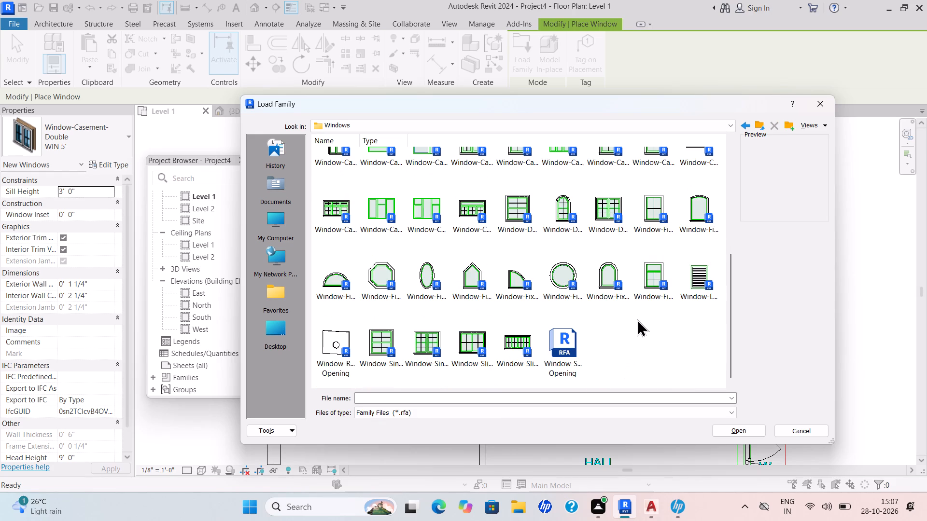
pyautogui.click(688, 275)
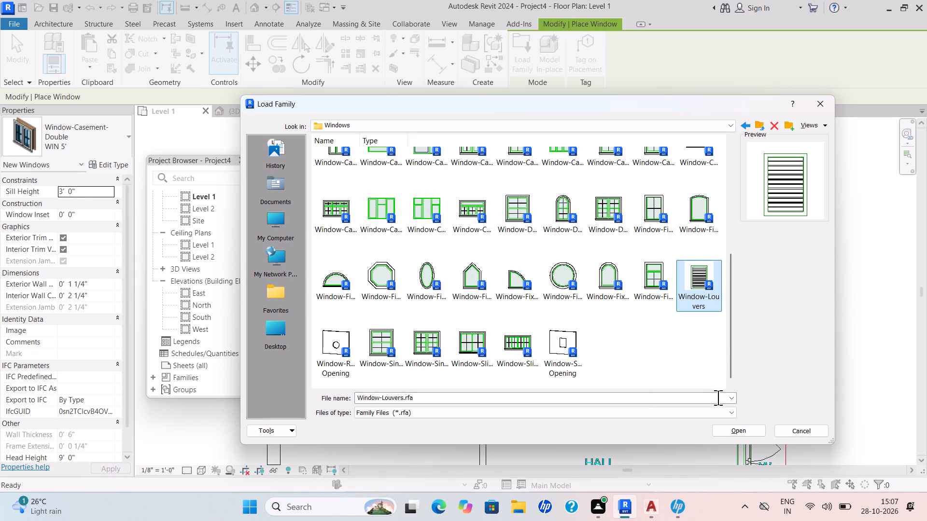
pyautogui.click(743, 431)
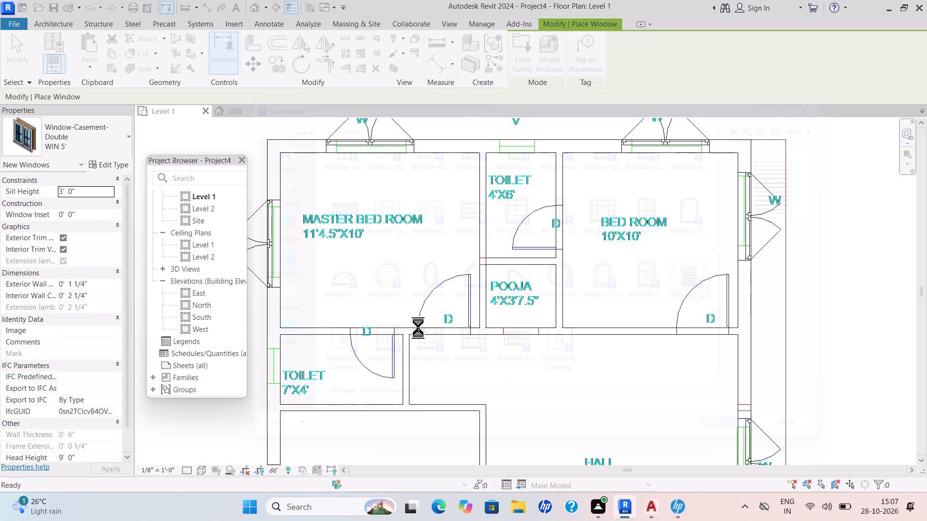
# Place a 24" x 24" Window-Louvers at the V mark on the north exterior wall of the 4'x6' toilet.
pyautogui.scroll(1, 518, 145)
pyautogui.scroll(-1, 518, 145)
pyautogui.scroll(3, 518, 145)
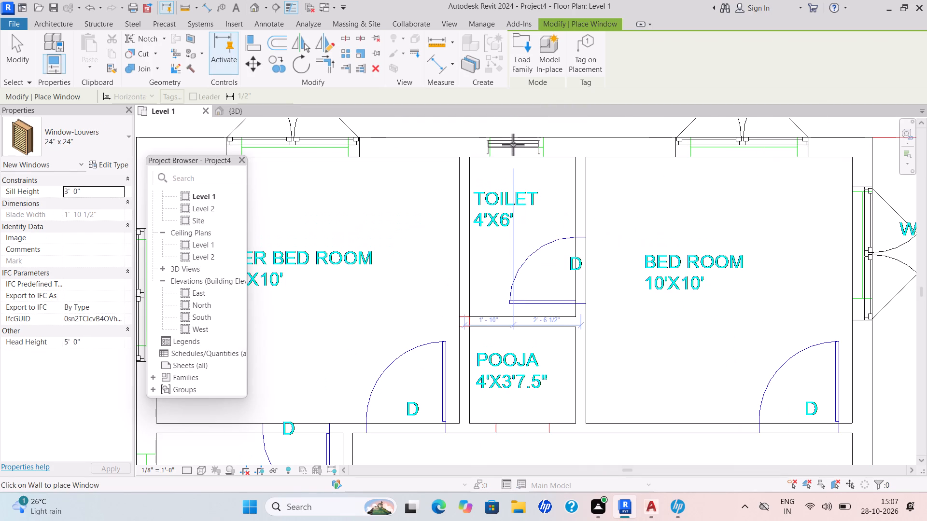
pyautogui.click(513, 144)
pyautogui.press('Escape')
# Place a 24" x 24" Window-Louvers at the V mark on the west exterior wall of the 7'x4' toilet and finish window placement.
pyautogui.scroll(-2, 563, 217)
pyautogui.moveTo(563, 218); pyautogui.dragTo(553, 191, button='middle')
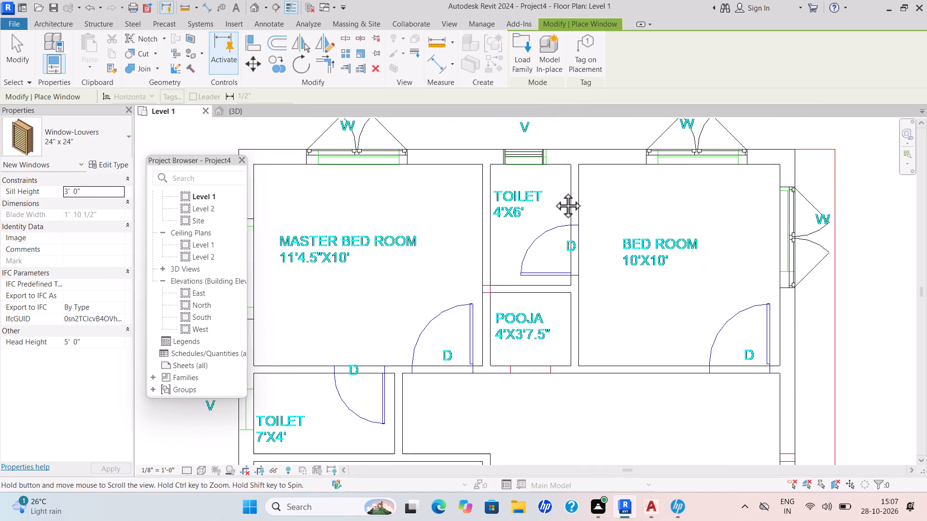
pyautogui.scroll(-2, 553, 191)
pyautogui.moveTo(553, 191); pyautogui.dragTo(551, 185, button='middle')
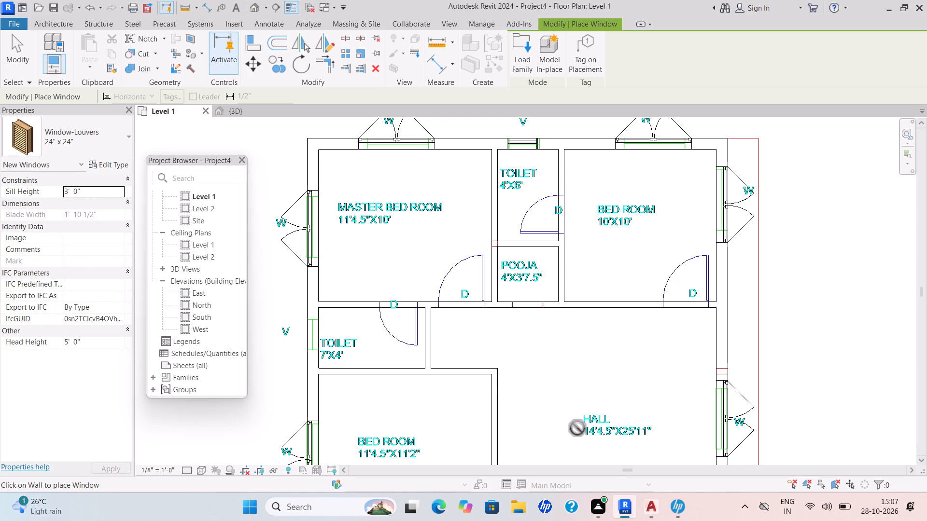
pyautogui.scroll(-3, 637, 343)
pyautogui.moveTo(624, 321); pyautogui.dragTo(555, 205, button='middle')
pyautogui.scroll(1, 560, 215)
pyautogui.scroll(-1, 556, 209)
pyautogui.moveTo(577, 295); pyautogui.dragTo(577, 279, button='middle')
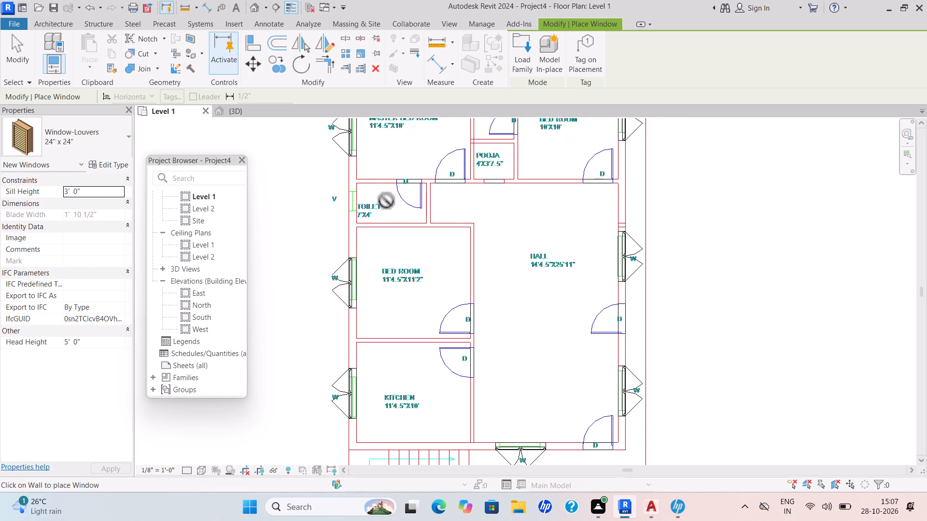
pyautogui.scroll(6, 344, 201)
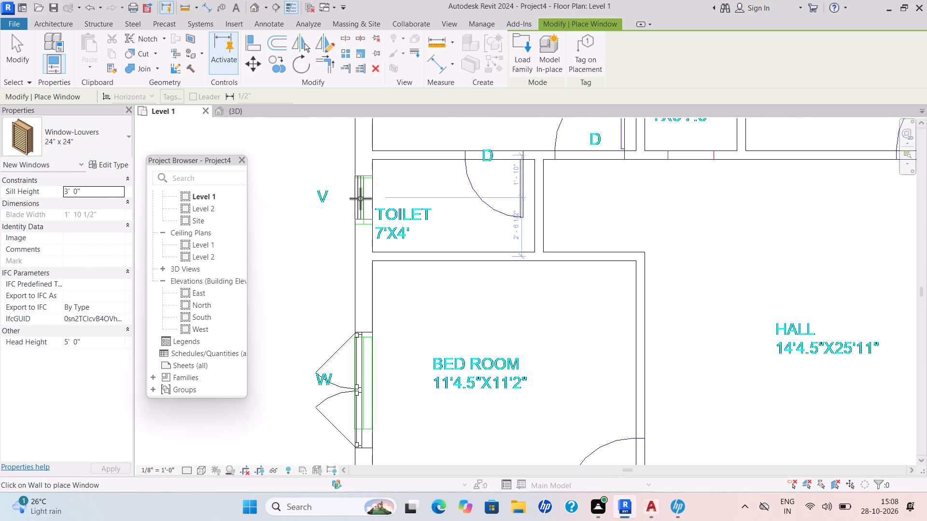
pyautogui.click(360, 198)
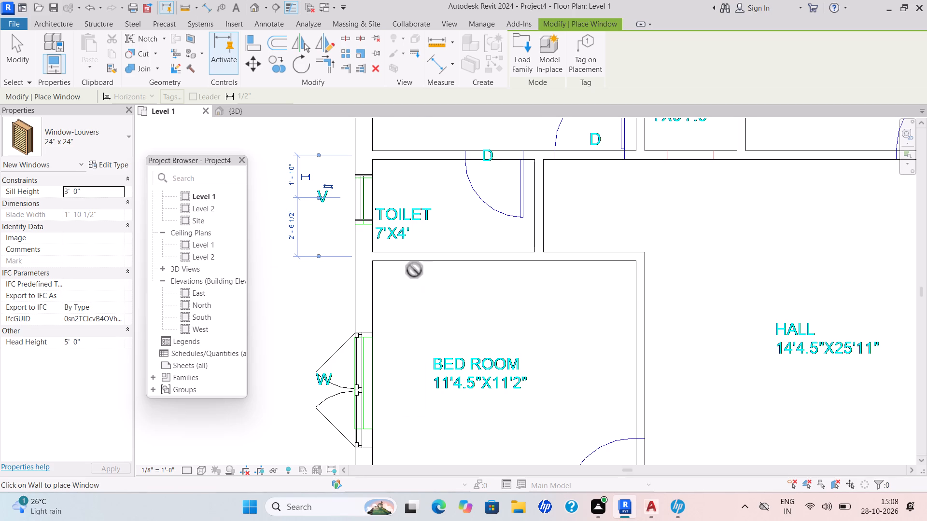
pyautogui.scroll(-4, 443, 241)
pyautogui.moveTo(443, 241); pyautogui.dragTo(464, 207, button='middle')
pyautogui.scroll(-3, 500, 249)
pyautogui.moveTo(507, 240); pyautogui.dragTo(518, 201, button='middle')
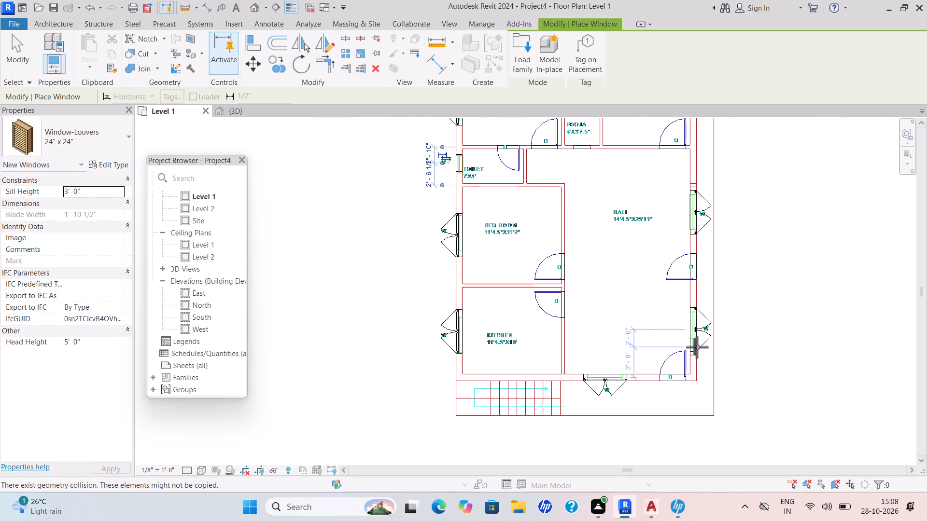
pyautogui.scroll(1, 722, 340)
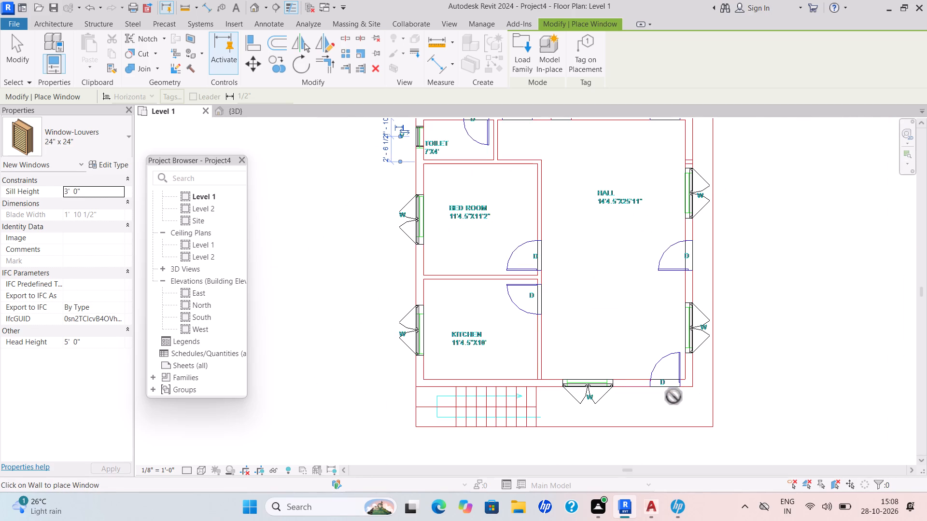
pyautogui.press('Escape')
pyautogui.scroll(4, 435, 449)
pyautogui.press('Escape')
pyautogui.press('Escape')
pyautogui.scroll(5, 499, 407)
pyautogui.press('Escape')
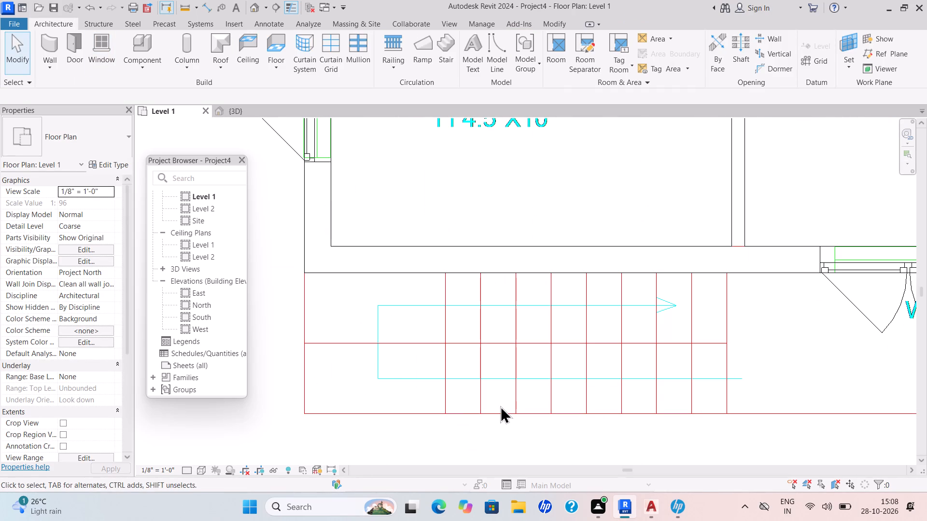
pyautogui.press('Escape')
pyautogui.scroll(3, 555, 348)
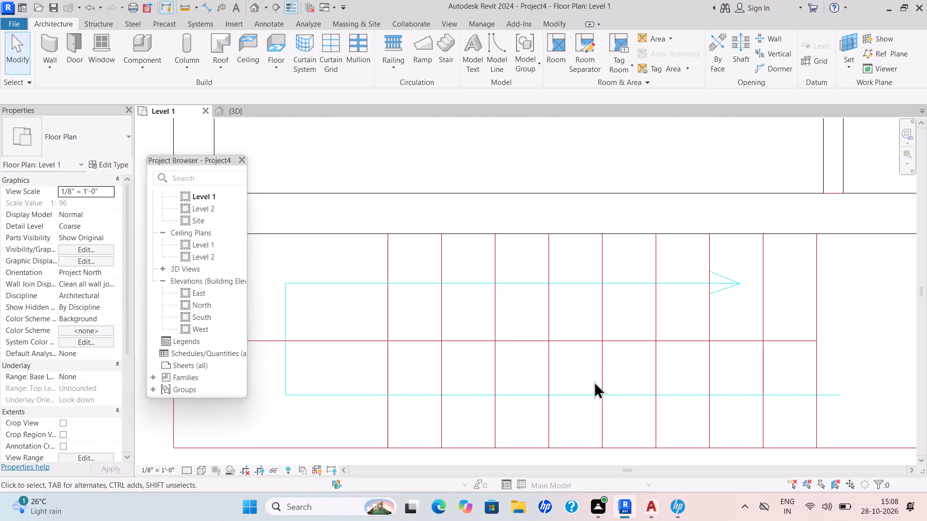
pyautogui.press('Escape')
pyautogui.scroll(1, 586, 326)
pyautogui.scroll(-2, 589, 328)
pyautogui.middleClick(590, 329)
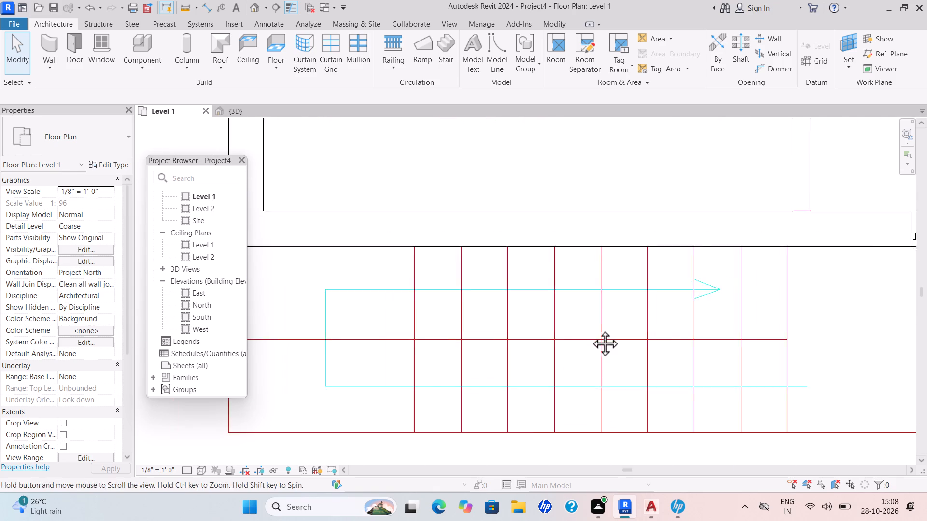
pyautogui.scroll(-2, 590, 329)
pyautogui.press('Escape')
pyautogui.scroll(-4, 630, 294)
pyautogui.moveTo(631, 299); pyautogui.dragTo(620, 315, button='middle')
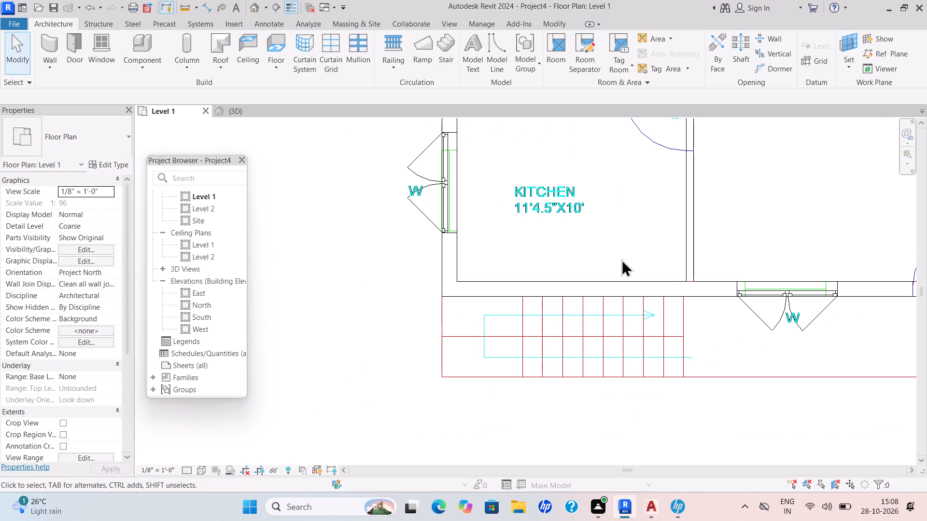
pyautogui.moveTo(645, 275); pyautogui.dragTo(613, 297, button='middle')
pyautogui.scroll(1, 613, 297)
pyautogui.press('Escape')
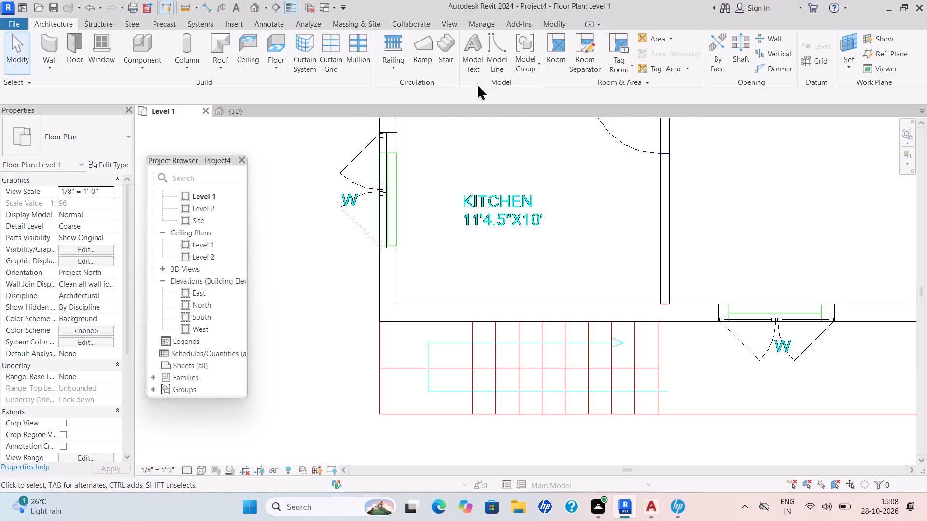
# Start a sketched stair run and draw its outer boundary around the CAD staircase's north, west and south sides, about 12' by 4'.
pyautogui.click(453, 56)
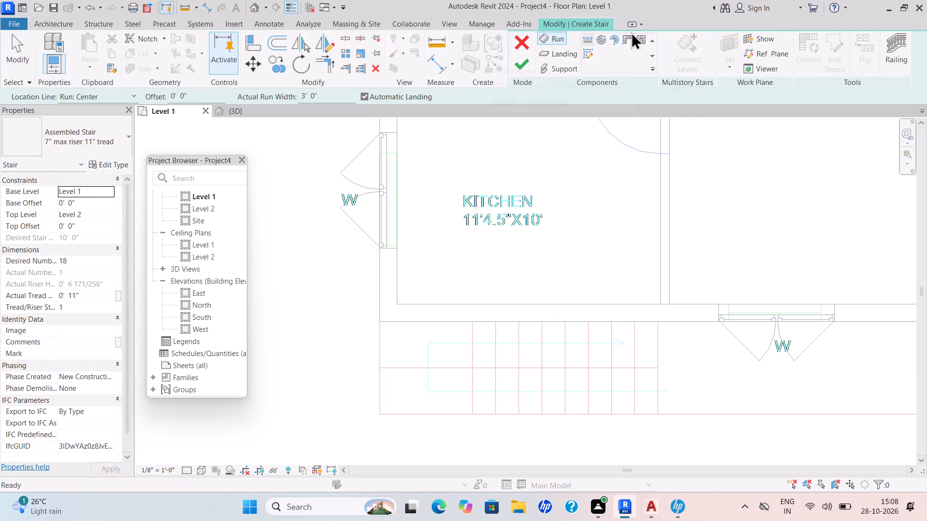
pyautogui.doubleClick(587, 55)
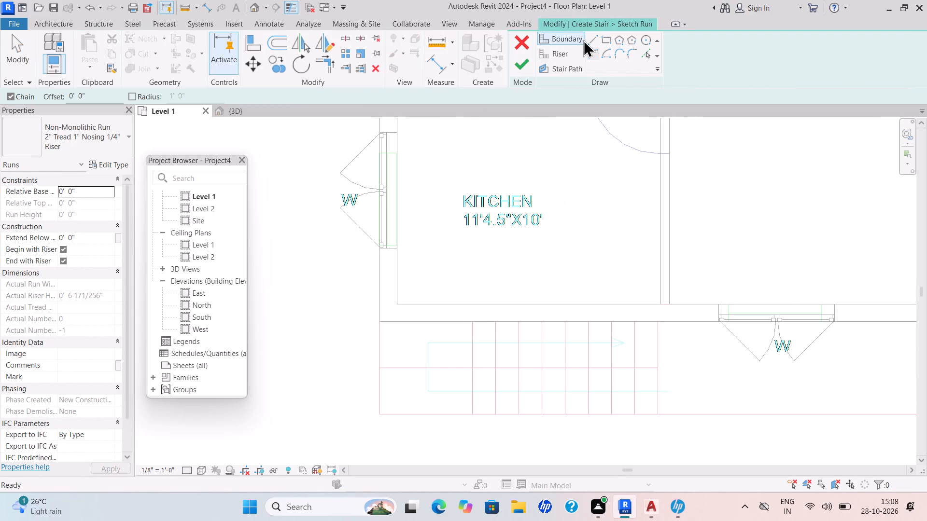
pyautogui.doubleClick(593, 32)
pyautogui.doubleClick(591, 37)
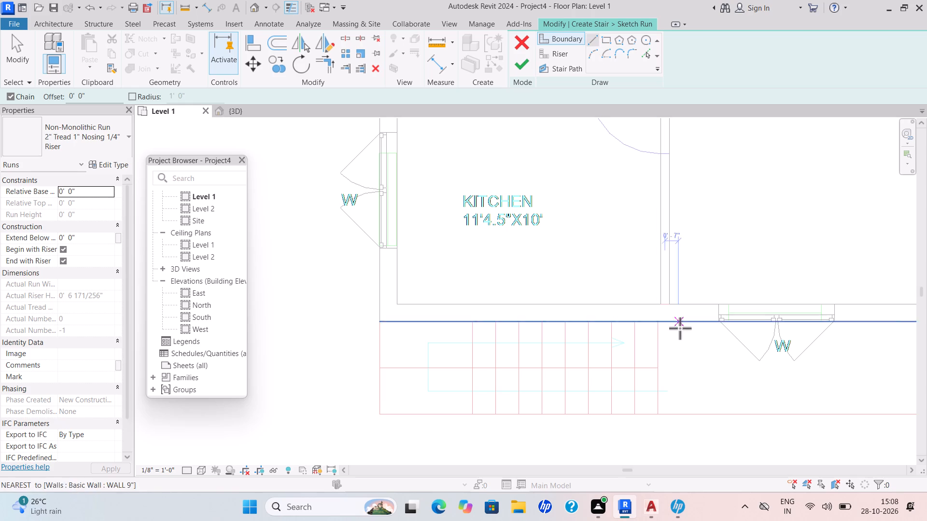
pyautogui.click(661, 319)
pyautogui.press('Escape')
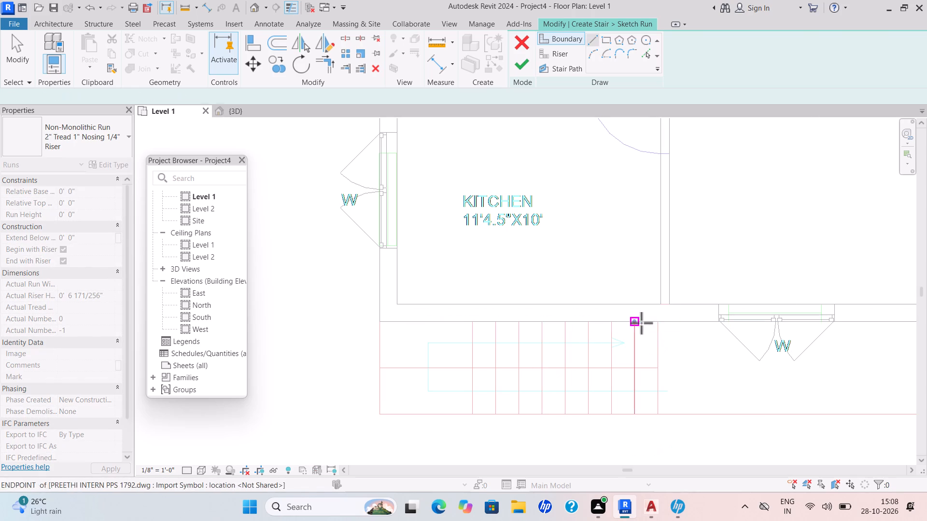
pyautogui.click(655, 323)
pyautogui.click(377, 322)
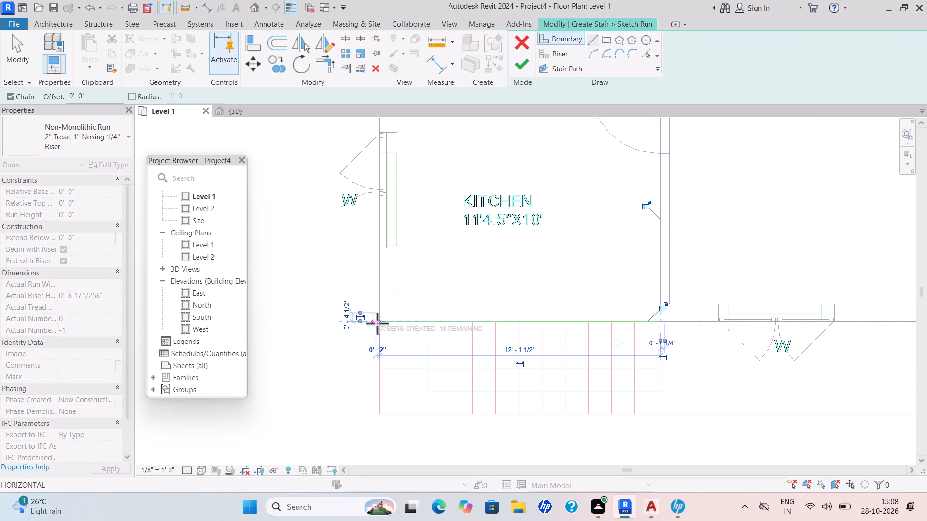
pyautogui.click(381, 411)
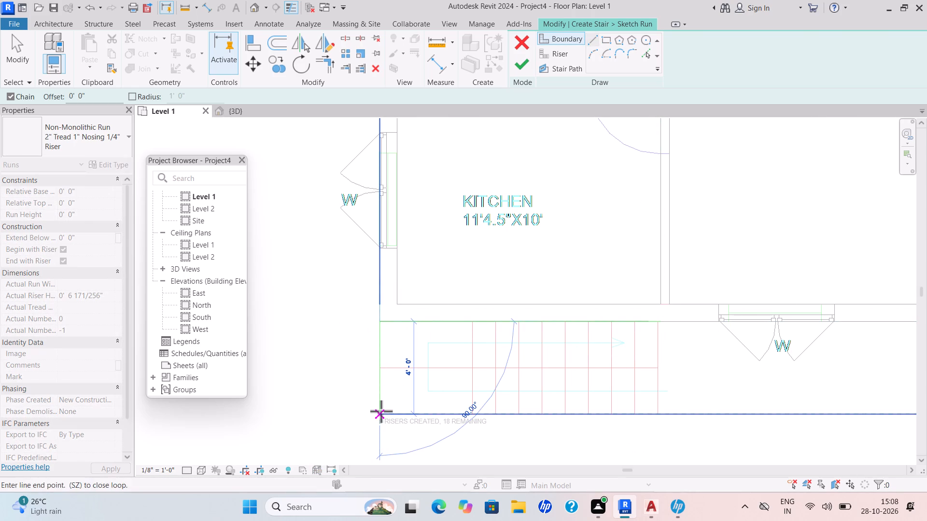
pyautogui.click(661, 417)
pyautogui.press('Escape')
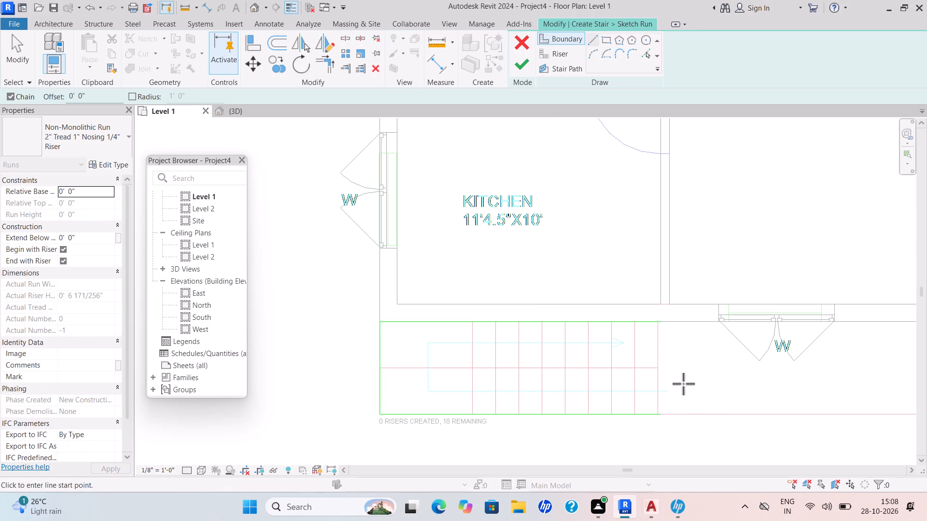
# Draw the inner boundary between the two flights as a three-sided strip 8' long and 4" wide, open at the east end.
pyautogui.scroll(7, 658, 366)
pyautogui.scroll(-1, 660, 363)
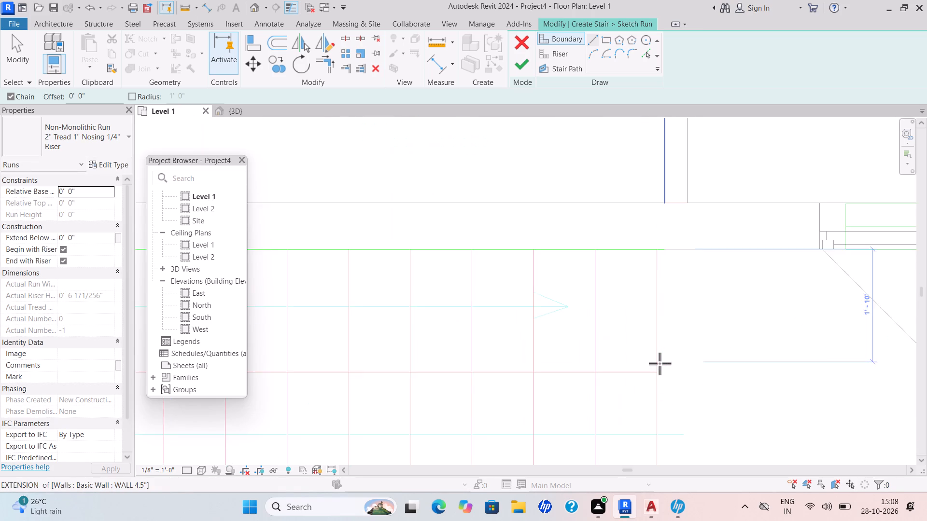
pyautogui.scroll(1, 657, 365)
pyautogui.scroll(-1, 657, 365)
pyautogui.scroll(1, 657, 365)
pyautogui.scroll(-1, 657, 365)
pyautogui.scroll(1, 657, 365)
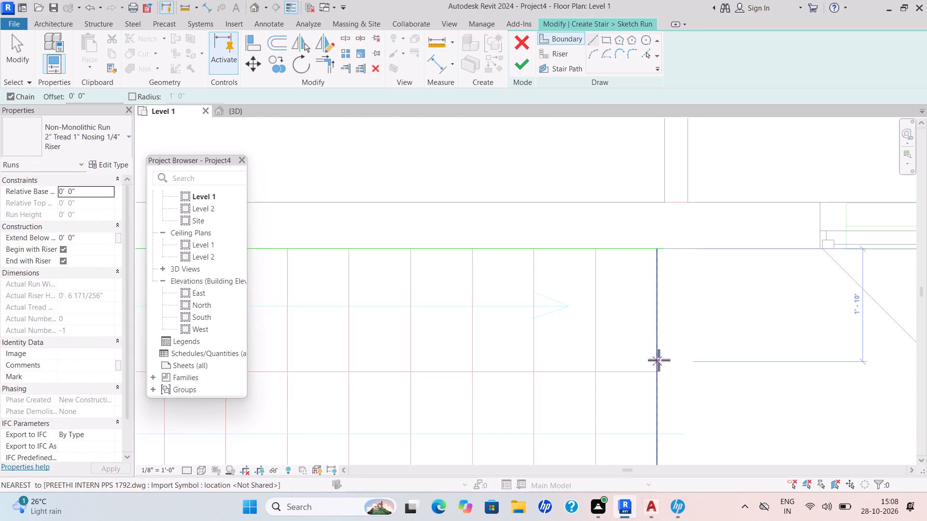
pyautogui.click(656, 362)
pyautogui.scroll(-3, 409, 371)
pyautogui.moveTo(408, 371); pyautogui.dragTo(549, 324, button='middle')
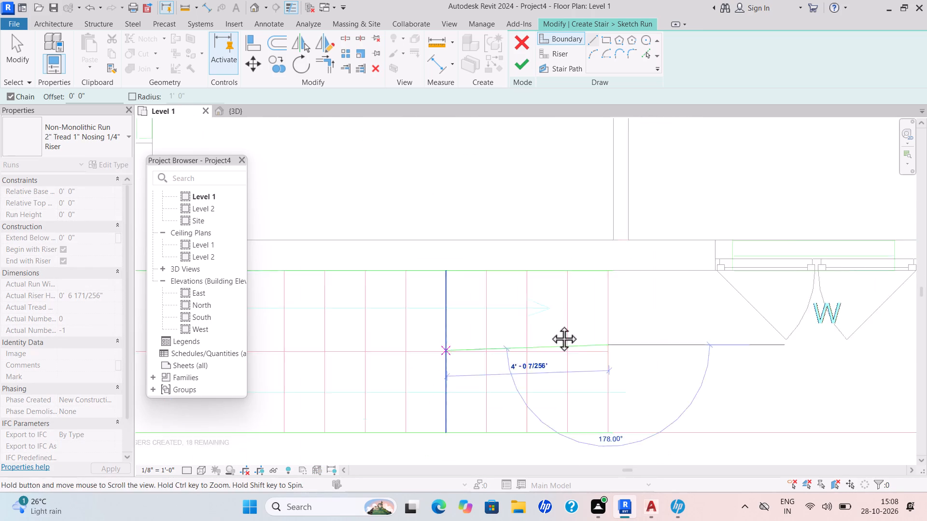
pyautogui.moveTo(549, 324); pyautogui.dragTo(639, 313, button='middle')
pyautogui.click(478, 311)
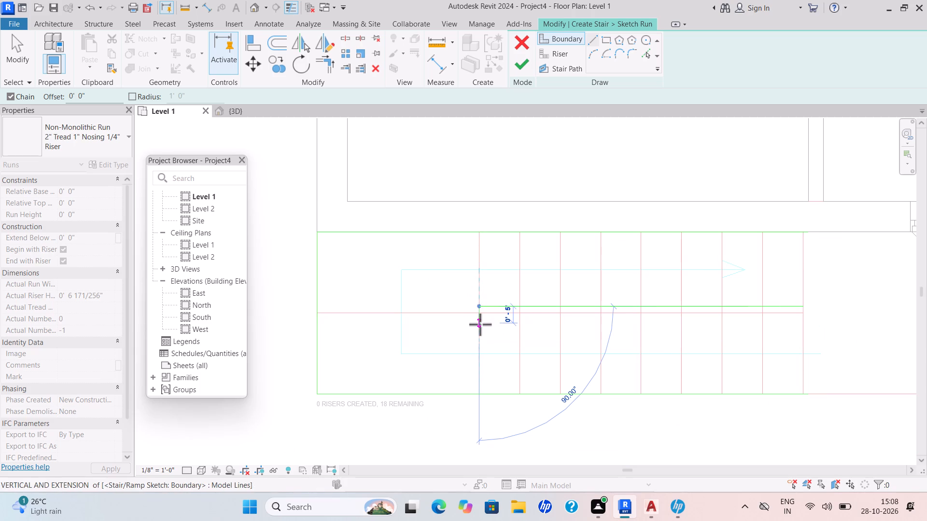
pyautogui.click(478, 319)
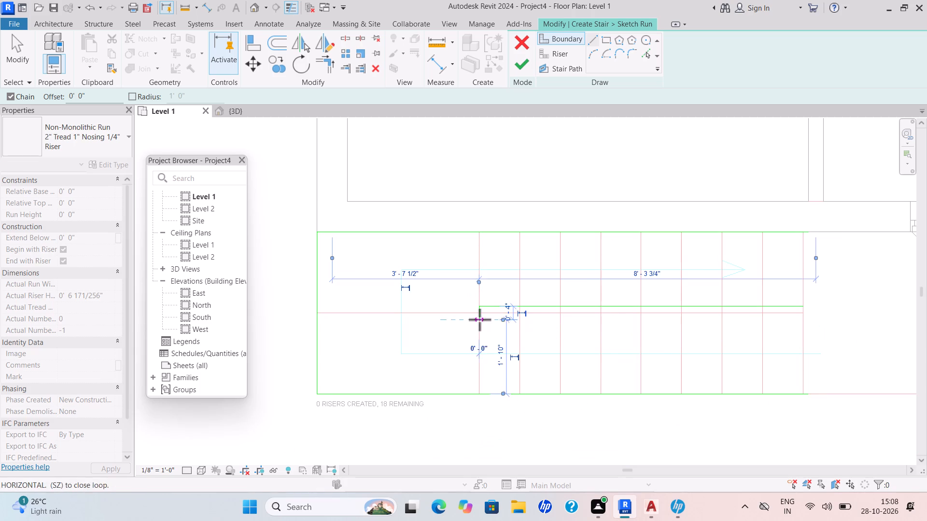
pyautogui.click(801, 319)
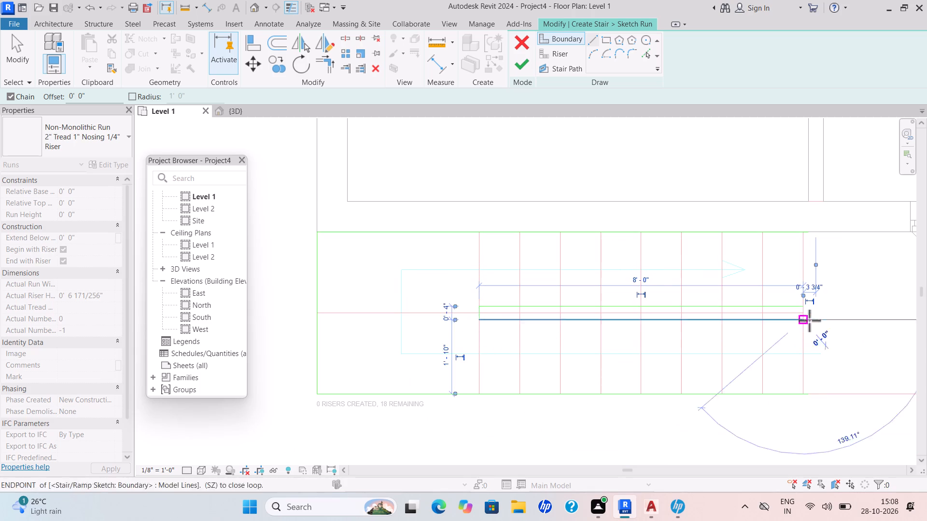
pyautogui.press('Escape')
# Draw the first riser line of the north flight at its east end, 1'-10" long from outer to inner boundary.
pyautogui.scroll(-3, 857, 308)
pyautogui.moveTo(857, 307); pyautogui.dragTo(715, 332, button='middle')
pyautogui.doubleClick(563, 49)
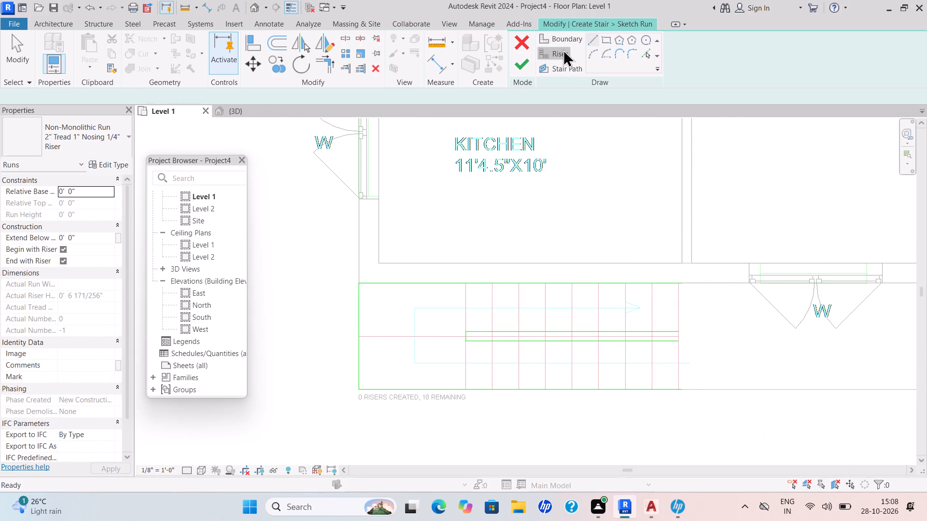
pyautogui.click(591, 35)
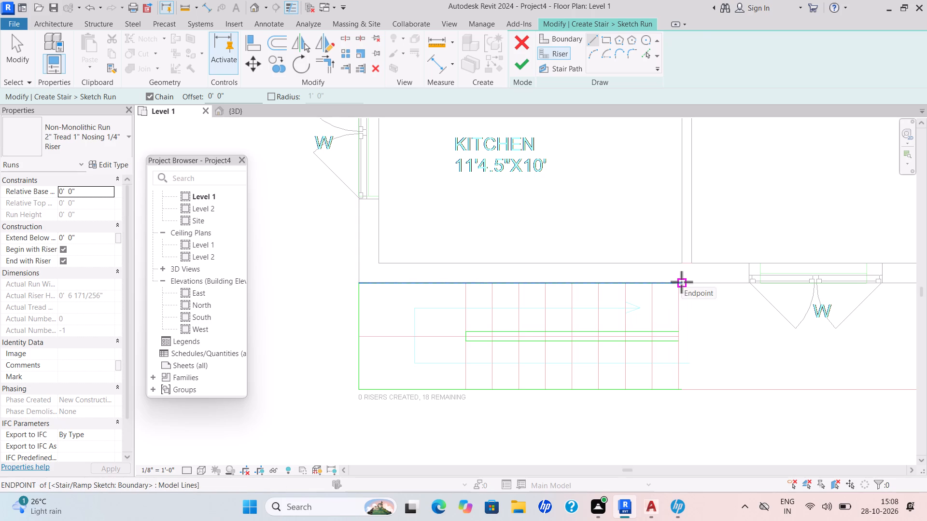
pyautogui.click(681, 282)
pyautogui.press('Escape')
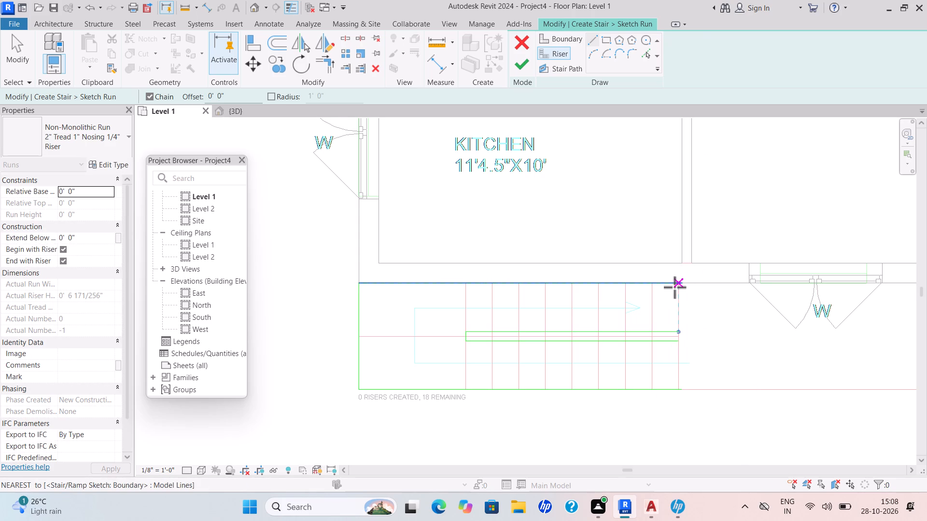
pyautogui.scroll(1, 675, 287)
pyautogui.scroll(-1, 675, 287)
pyautogui.scroll(1, 675, 287)
pyautogui.scroll(-1, 675, 287)
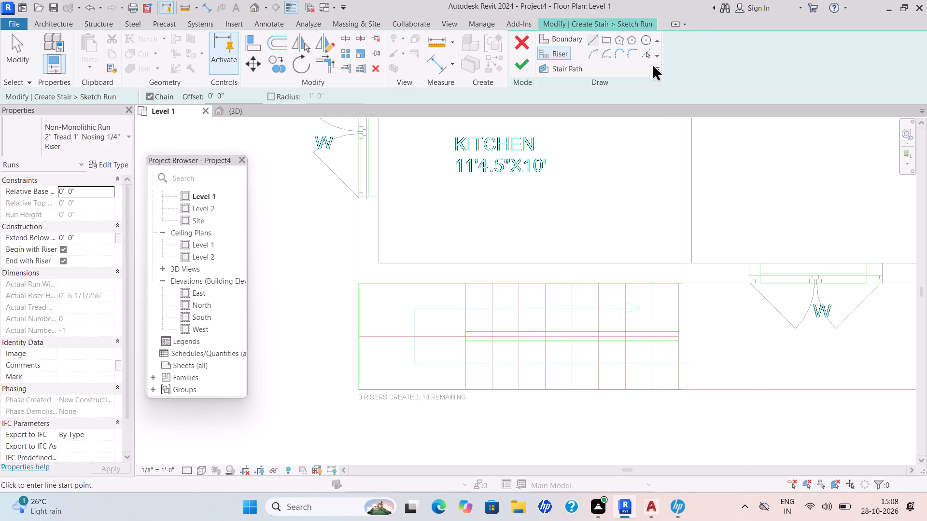
pyautogui.click(590, 40)
pyautogui.moveTo(590, 40); pyautogui.dragTo(590, 48)
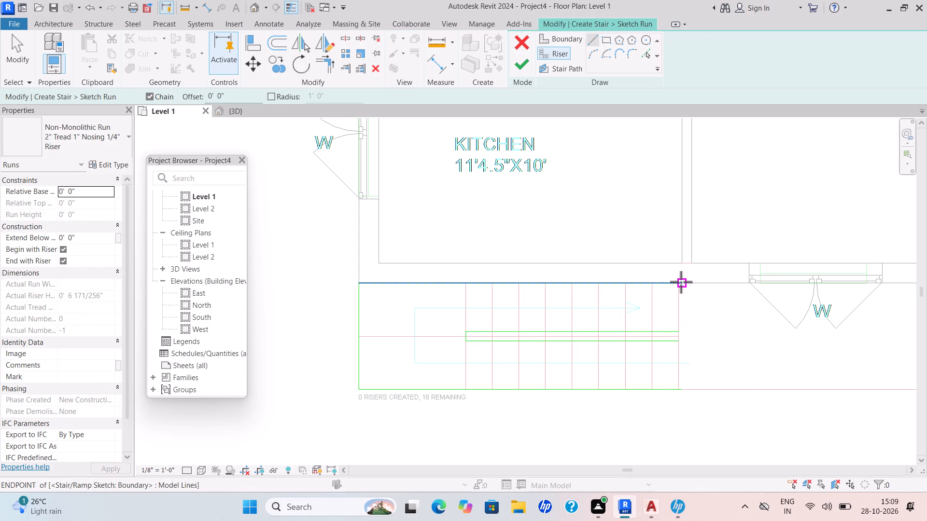
pyautogui.scroll(1, 681, 282)
pyautogui.scroll(-1, 681, 282)
pyautogui.scroll(1, 681, 282)
pyautogui.scroll(-1, 681, 282)
pyautogui.scroll(5, 681, 282)
pyautogui.scroll(-1, 681, 286)
pyautogui.click(674, 284)
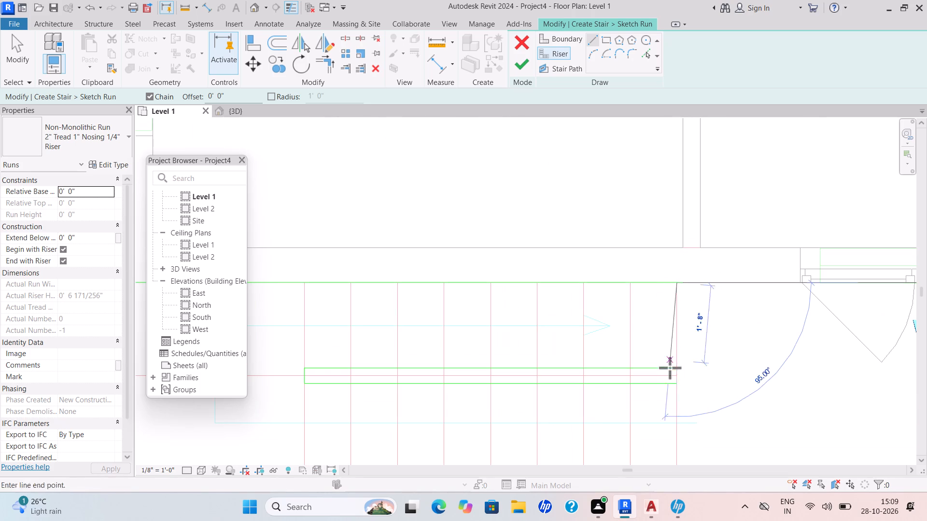
pyautogui.click(679, 370)
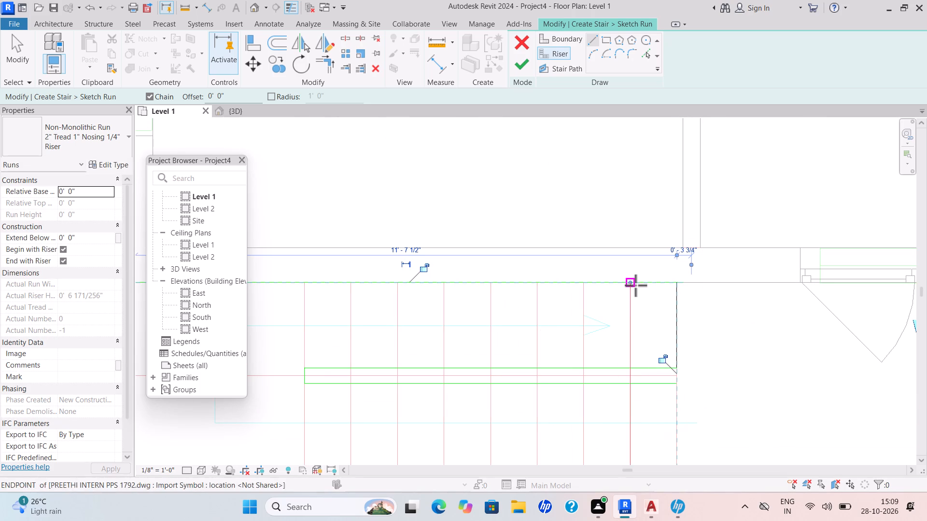
# Draw the next five riser lines of the north flight westward over the CAD tread lines, spaced 1' apart.
pyautogui.moveTo(635, 285); pyautogui.dragTo(636, 292)
pyautogui.click(632, 370)
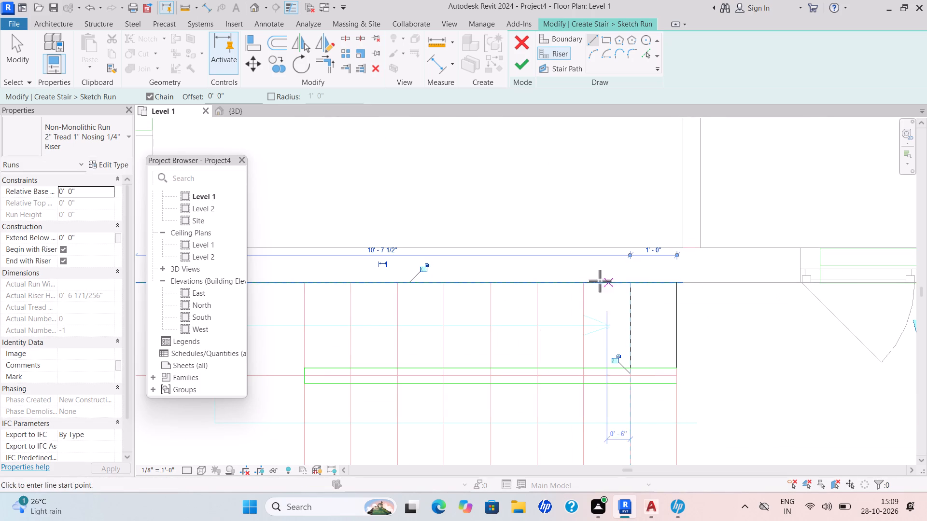
pyautogui.moveTo(585, 284); pyautogui.dragTo(587, 298)
pyautogui.click(584, 367)
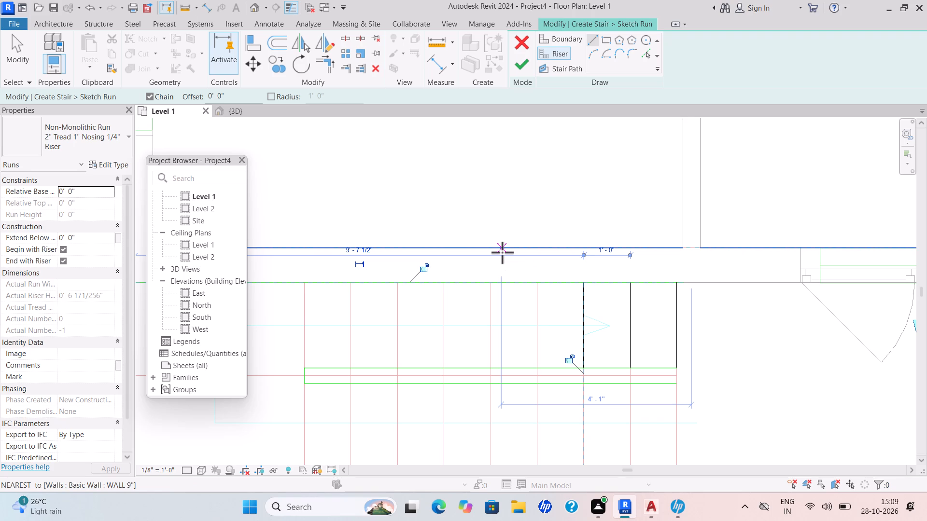
pyautogui.click(534, 284)
pyautogui.click(536, 371)
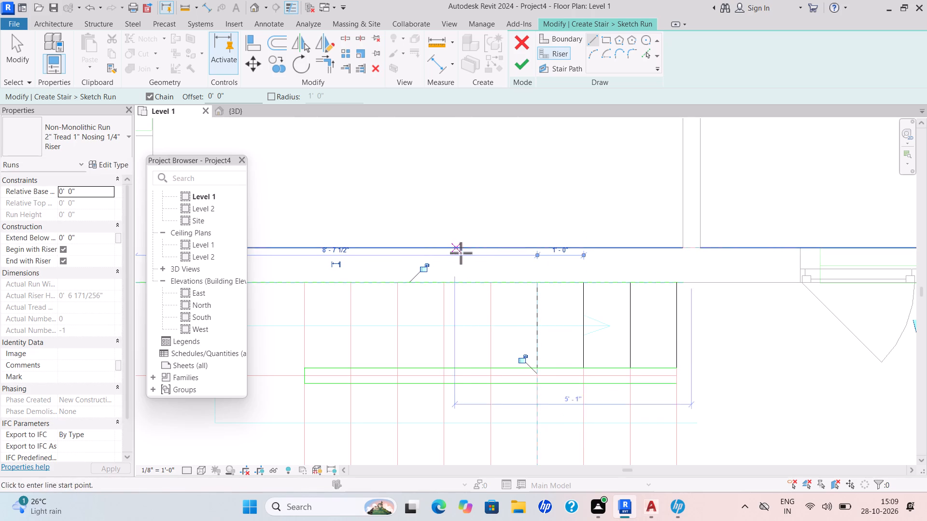
pyautogui.click(492, 286)
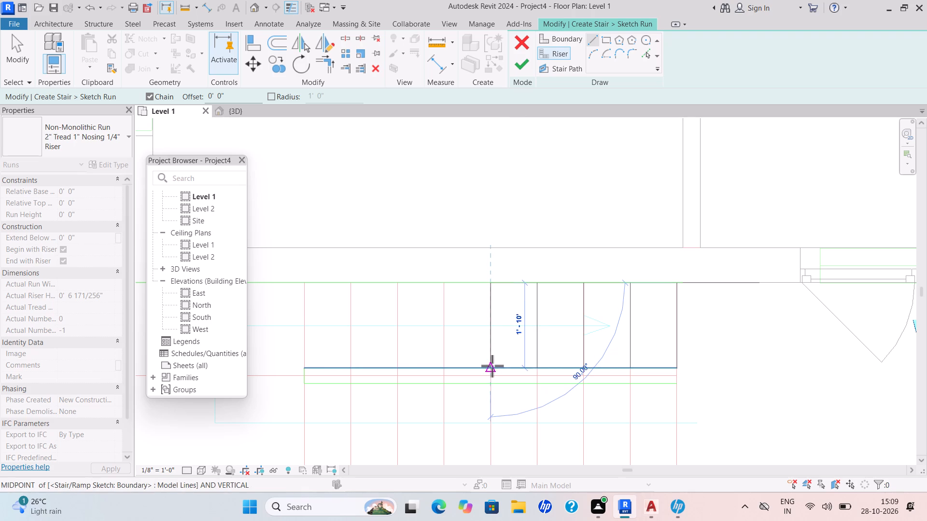
pyautogui.click(492, 366)
pyautogui.click(443, 282)
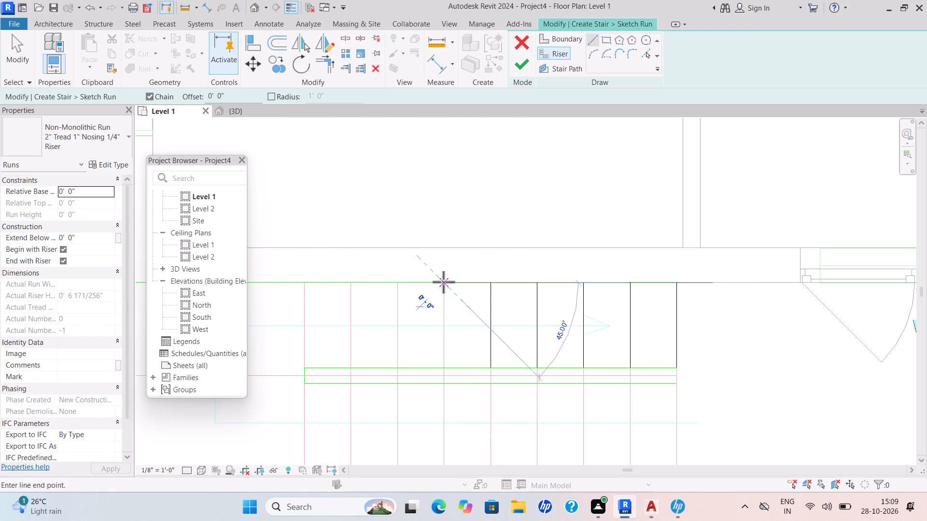
pyautogui.click(446, 364)
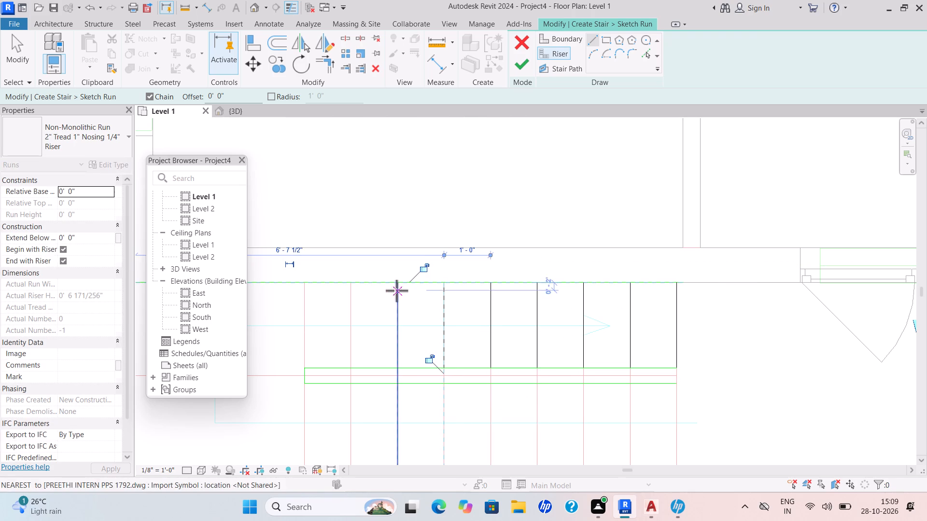
# Draw two more riser lines of the north flight westward on the CAD tread lines, at 1' spacing.
pyautogui.scroll(1, 402, 284)
pyautogui.scroll(-1, 402, 284)
pyautogui.scroll(4, 402, 284)
pyautogui.scroll(-1, 412, 279)
pyautogui.scroll(1, 412, 279)
pyautogui.scroll(-1, 412, 279)
pyautogui.scroll(2, 412, 279)
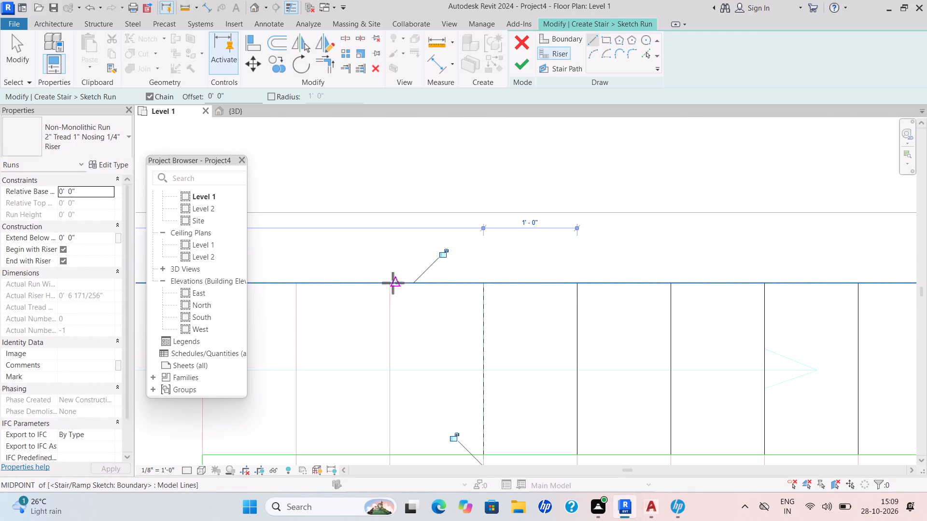
pyautogui.moveTo(386, 285); pyautogui.dragTo(386, 290)
pyautogui.scroll(1, 396, 398)
pyautogui.scroll(-3, 396, 398)
pyautogui.moveTo(396, 398); pyautogui.dragTo(409, 317, button='middle')
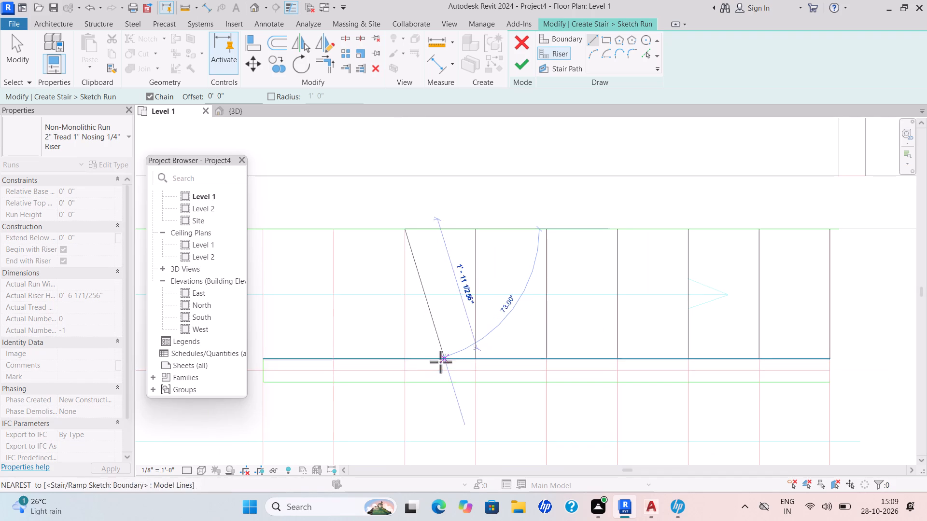
pyautogui.click(405, 362)
pyautogui.click(336, 229)
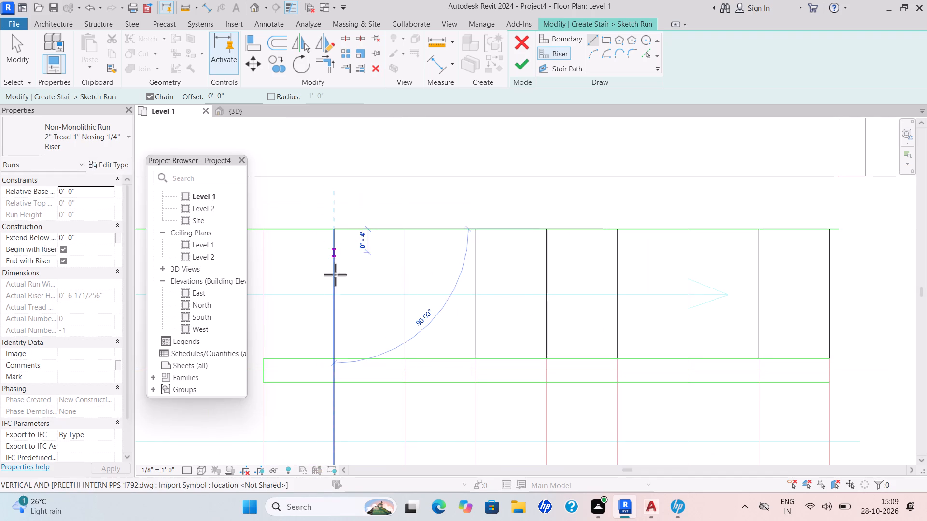
pyautogui.click(334, 354)
pyautogui.moveTo(381, 336); pyautogui.dragTo(407, 315, button='middle')
pyautogui.scroll(-2, 392, 327)
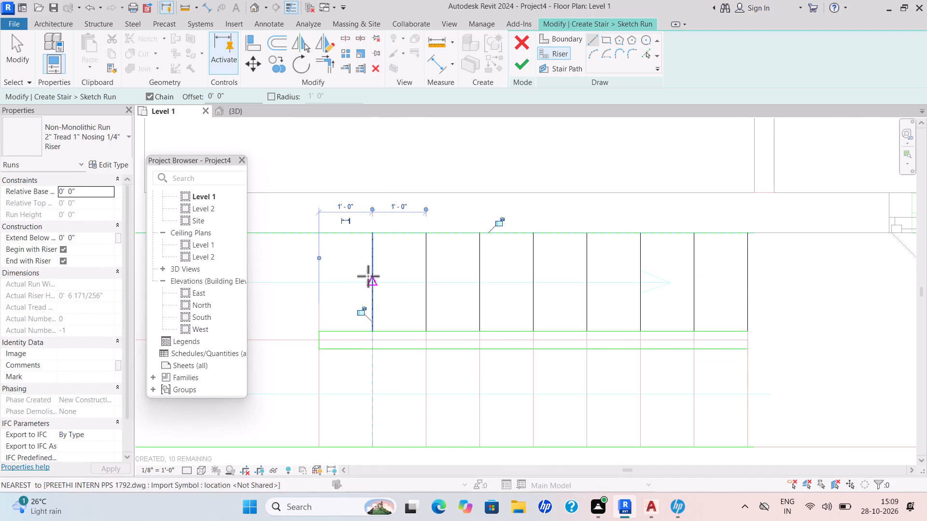
# Draw the last riser line of the north flight at its west end, 1'-10" long from outer to inner boundary.
pyautogui.click(319, 235)
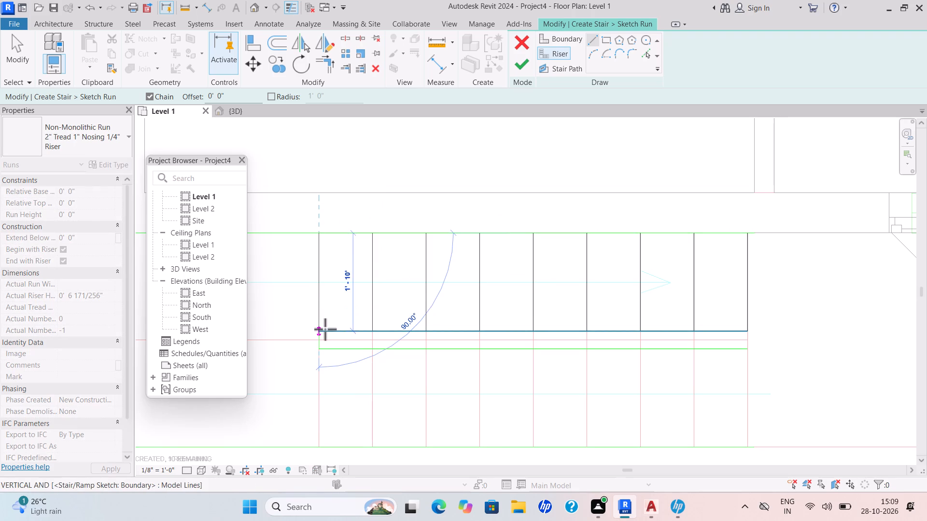
pyautogui.click(325, 329)
# Draw the first riser line of the south flight at its west end, 1'-10" long from inner to outer boundary.
pyautogui.scroll(-1, 399, 309)
pyautogui.moveTo(400, 294); pyautogui.dragTo(400, 289, button='middle')
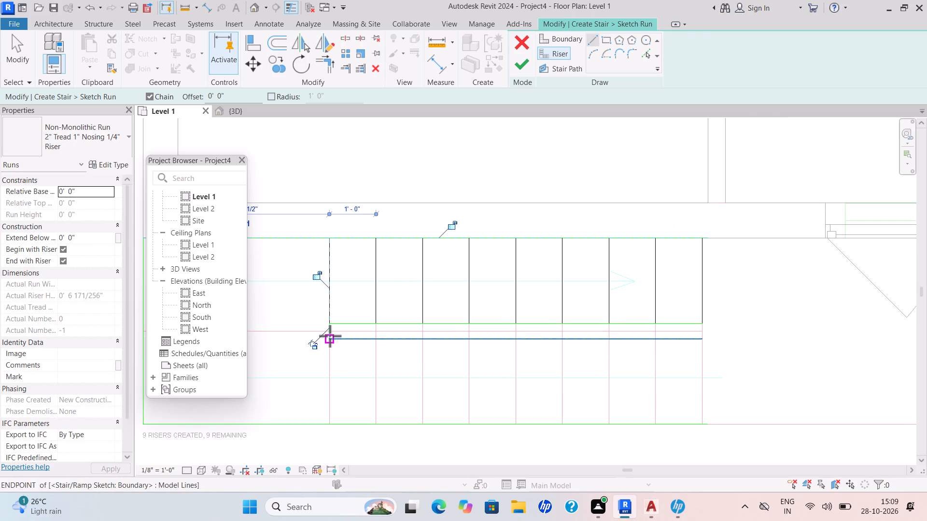
pyautogui.scroll(4, 330, 336)
pyautogui.click(330, 346)
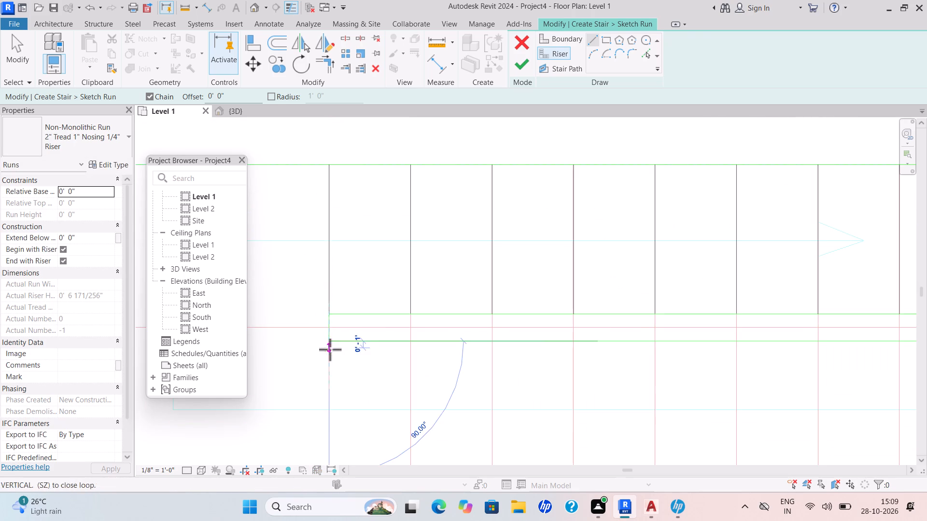
pyautogui.scroll(1, 341, 432)
pyautogui.scroll(-2, 341, 432)
pyautogui.moveTo(341, 432); pyautogui.dragTo(365, 342, button='middle')
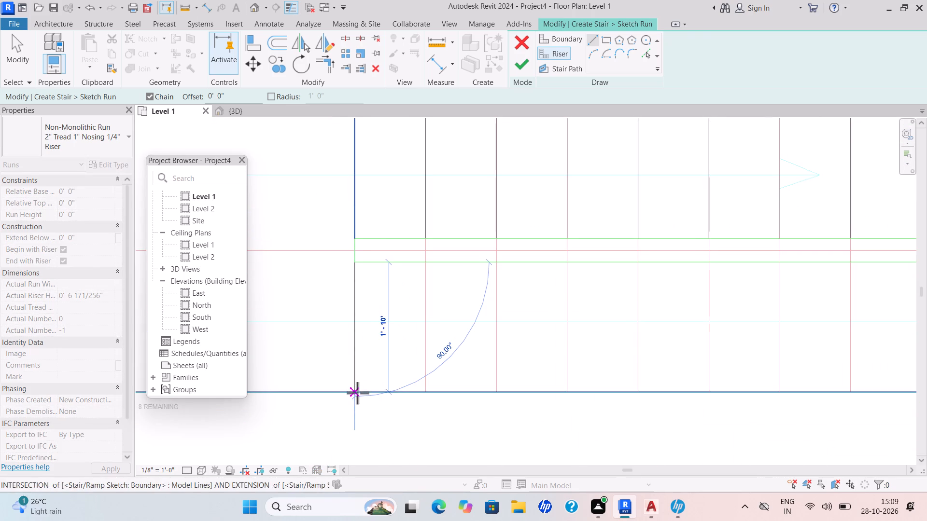
pyautogui.click(357, 393)
# Draw the next five riser lines of the south flight eastward over the CAD tread lines, spaced 1' apart.
pyautogui.click(426, 264)
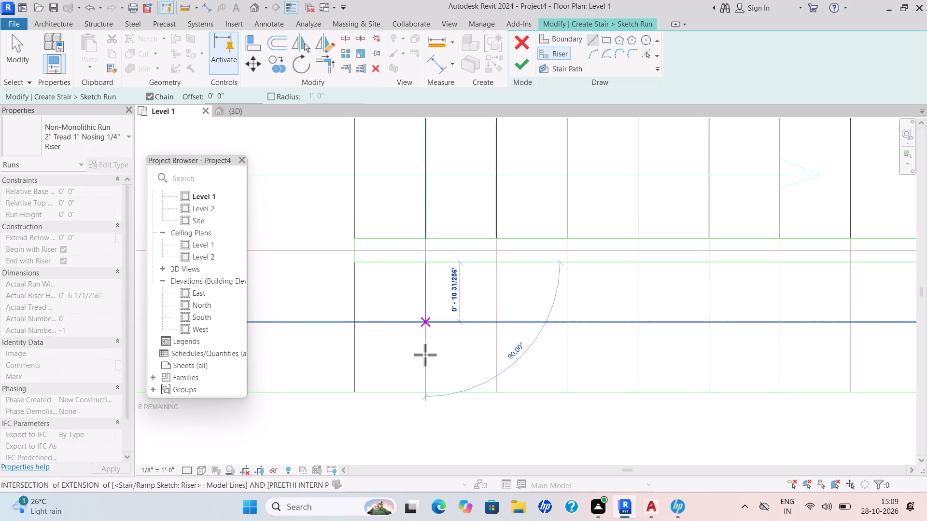
pyautogui.click(430, 392)
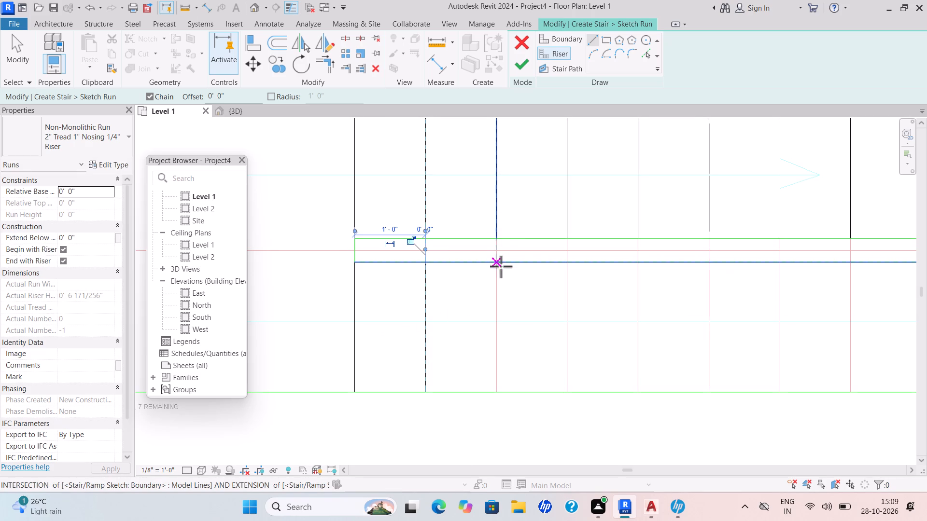
pyautogui.moveTo(497, 263); pyautogui.dragTo(497, 269)
pyautogui.click(499, 391)
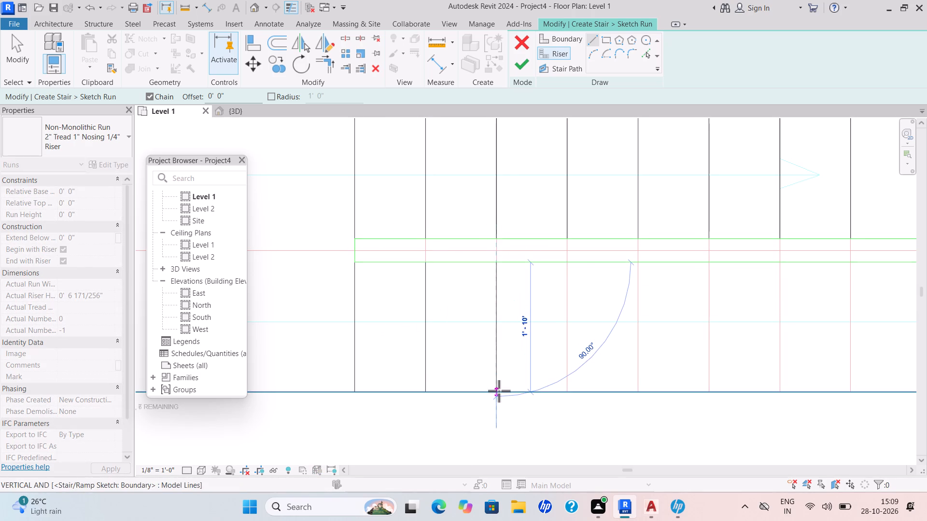
pyautogui.moveTo(568, 263); pyautogui.dragTo(569, 268)
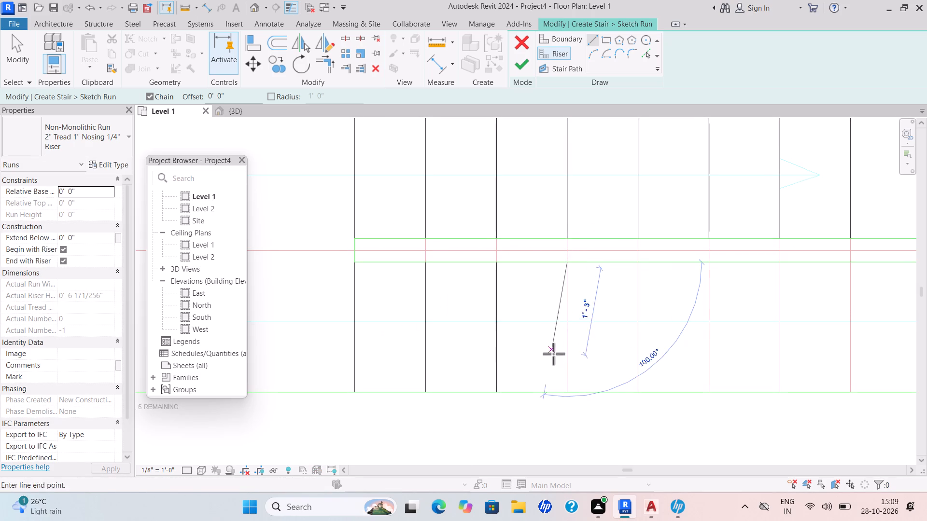
pyautogui.moveTo(572, 391); pyautogui.dragTo(578, 382)
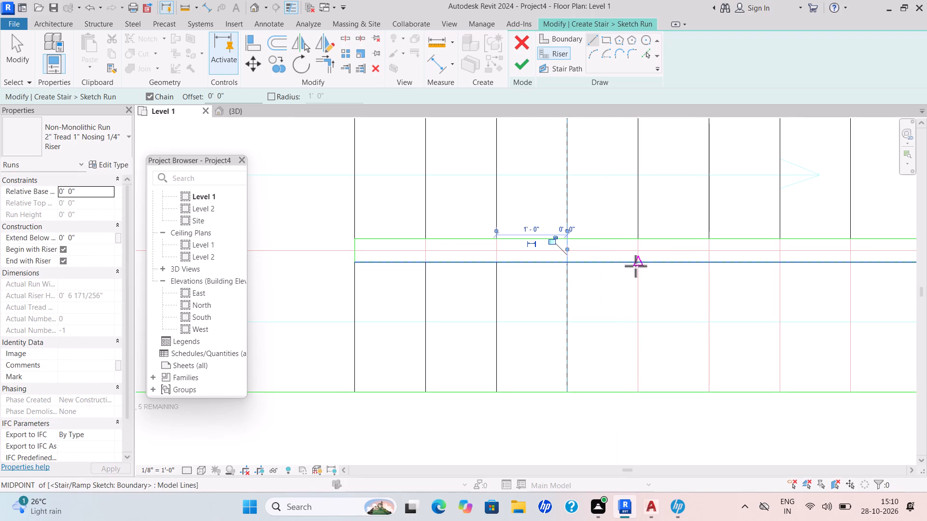
pyautogui.click(639, 264)
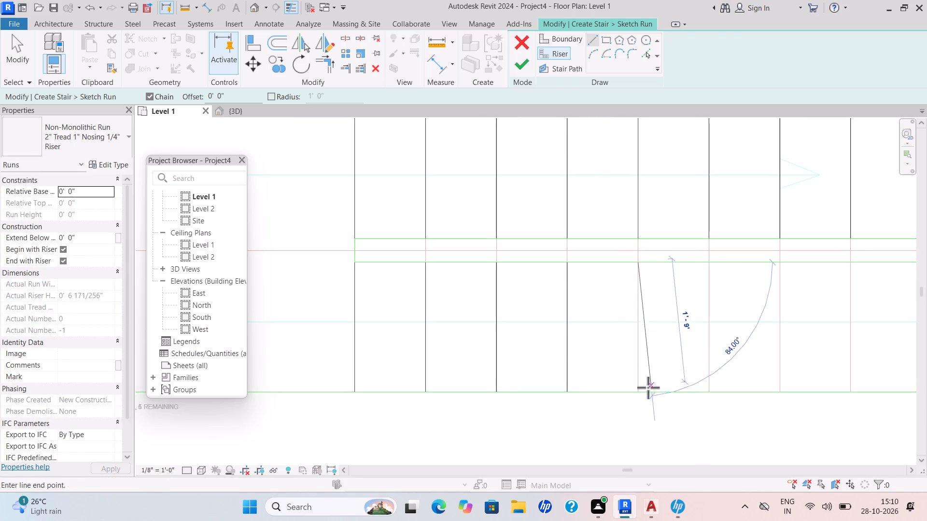
pyautogui.click(643, 387)
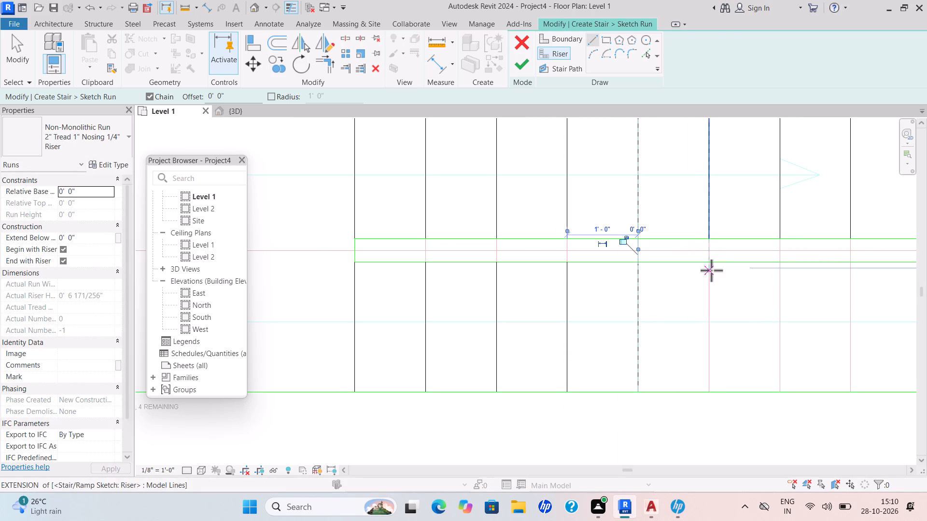
pyautogui.moveTo(711, 261); pyautogui.dragTo(712, 278)
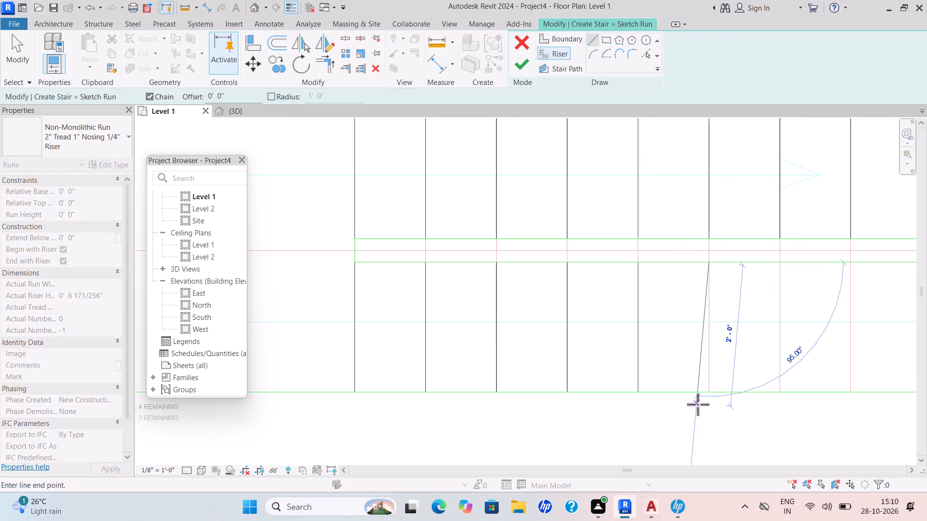
pyautogui.click(710, 390)
# Draw the last three riser lines of the south flight at 1' spacing, ending at the east end of the inner boundary.
pyautogui.scroll(-4, 732, 380)
pyautogui.moveTo(730, 381); pyautogui.dragTo(552, 364, button='middle')
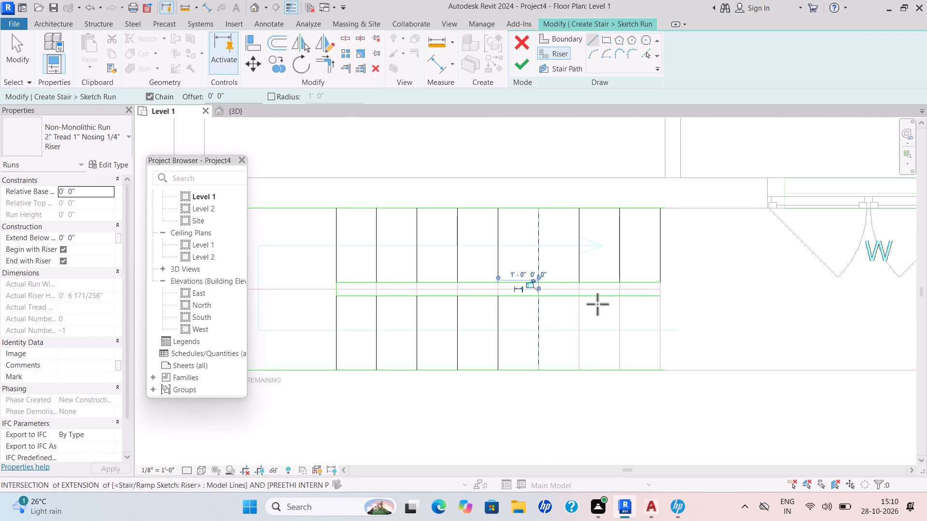
pyautogui.click(583, 297)
pyautogui.click(583, 371)
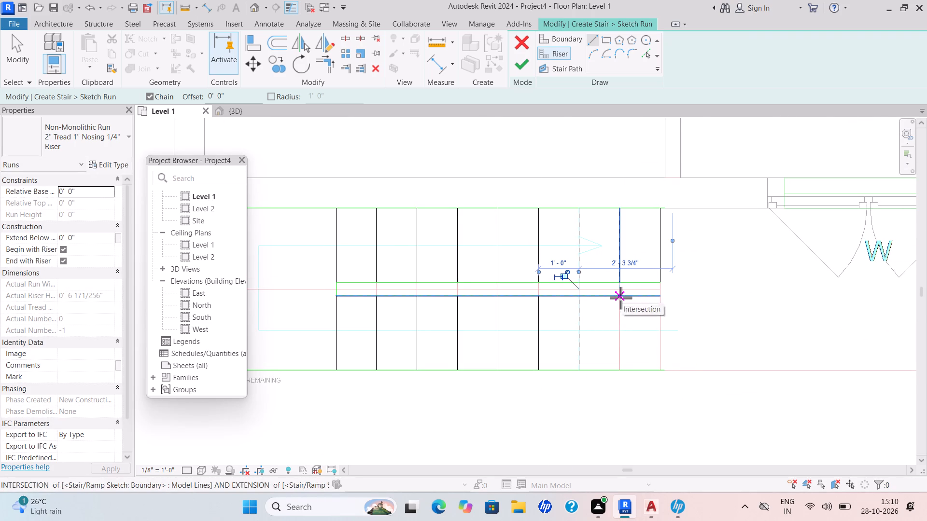
pyautogui.scroll(7, 620, 298)
pyautogui.moveTo(622, 292); pyautogui.dragTo(621, 297)
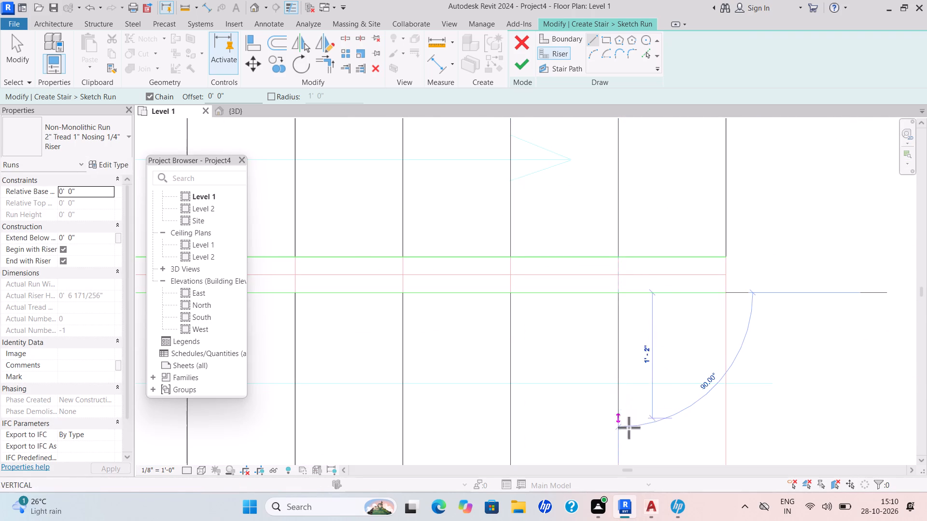
pyautogui.scroll(-3, 625, 432)
pyautogui.moveTo(625, 432); pyautogui.dragTo(613, 335, button='middle')
pyautogui.click(610, 371)
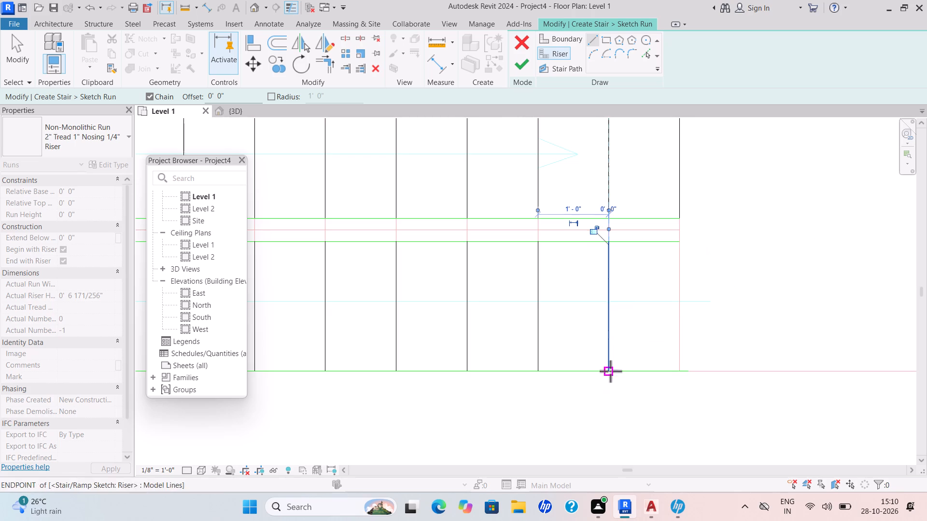
pyautogui.moveTo(680, 244); pyautogui.dragTo(680, 255)
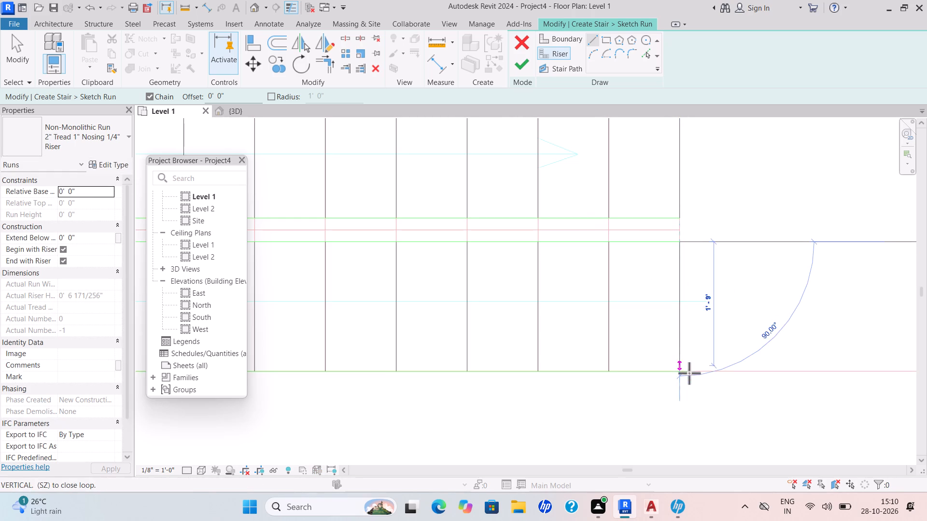
pyautogui.click(686, 373)
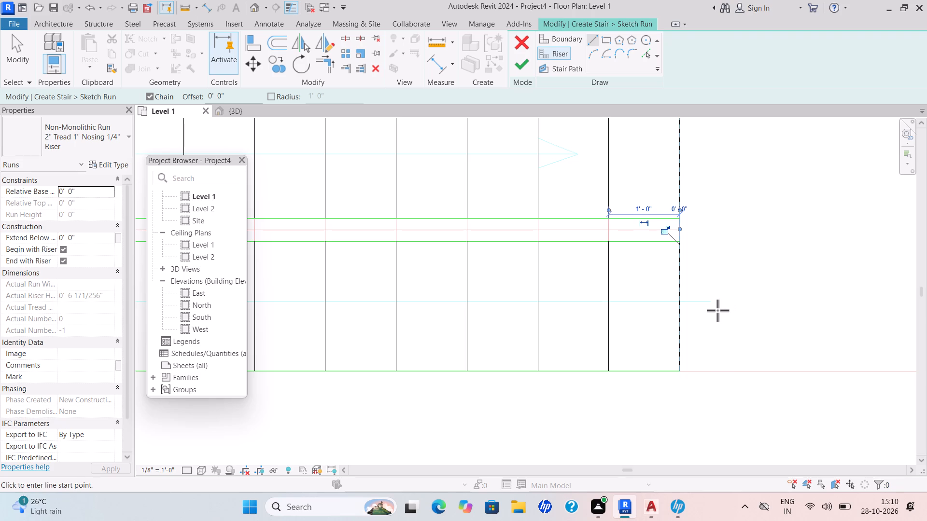
# Draw the U-shaped stair path from the south flight's east riser midpoint along the CAD centreline to the north flight's east riser, about 9'-11" per leg.
pyautogui.tripleClick(562, 69)
pyautogui.click(562, 69)
pyautogui.click(597, 32)
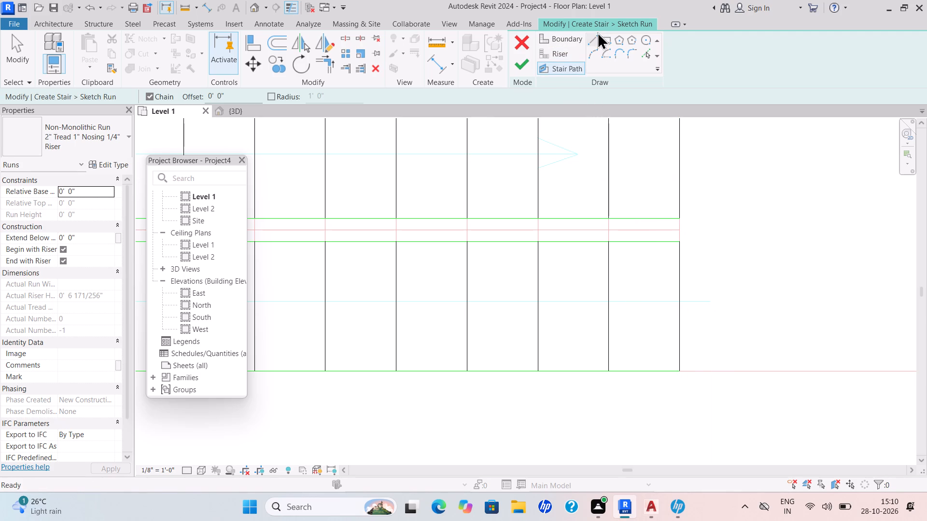
pyautogui.scroll(-4, 702, 205)
pyautogui.moveTo(731, 238); pyautogui.dragTo(750, 260, button='middle')
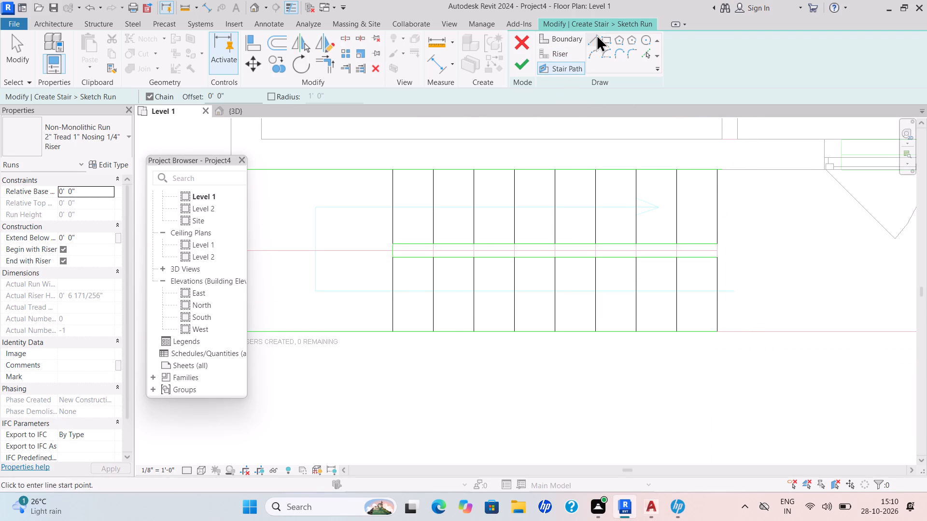
pyautogui.tripleClick(596, 34)
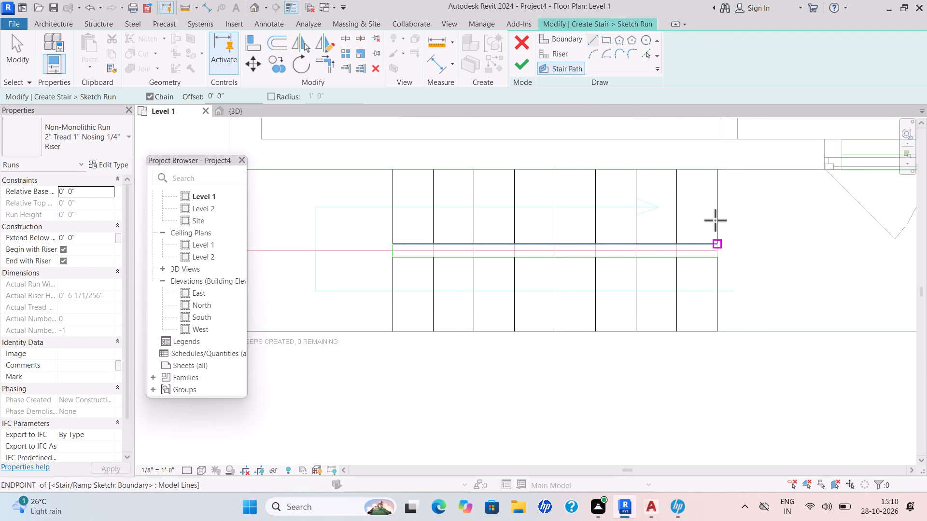
pyautogui.scroll(1, 721, 289)
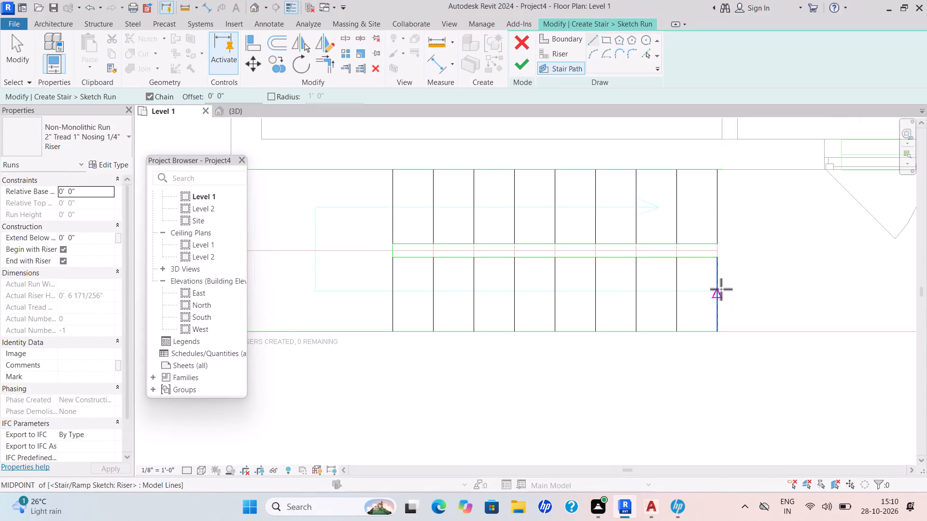
pyautogui.scroll(1, 721, 289)
pyautogui.click(716, 289)
pyautogui.scroll(-4, 402, 302)
pyautogui.moveTo(398, 302); pyautogui.dragTo(595, 278, button='middle')
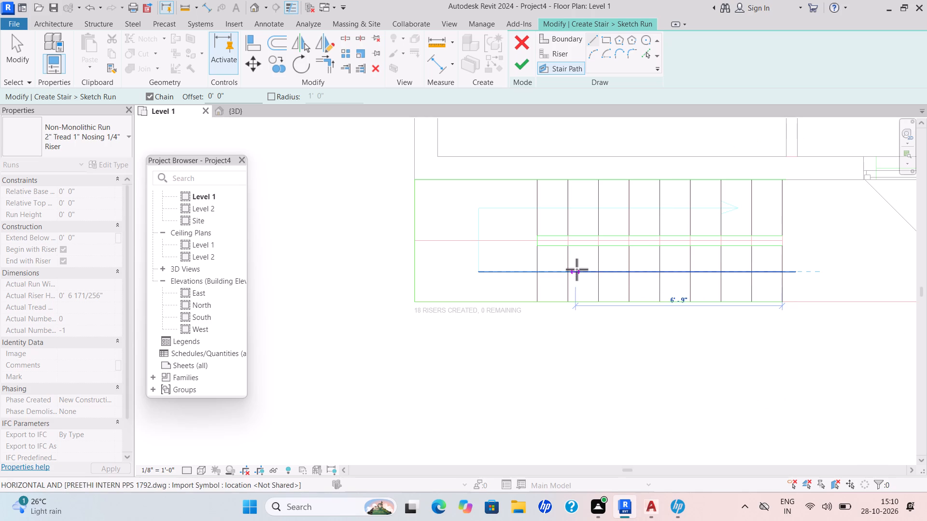
pyautogui.click(481, 274)
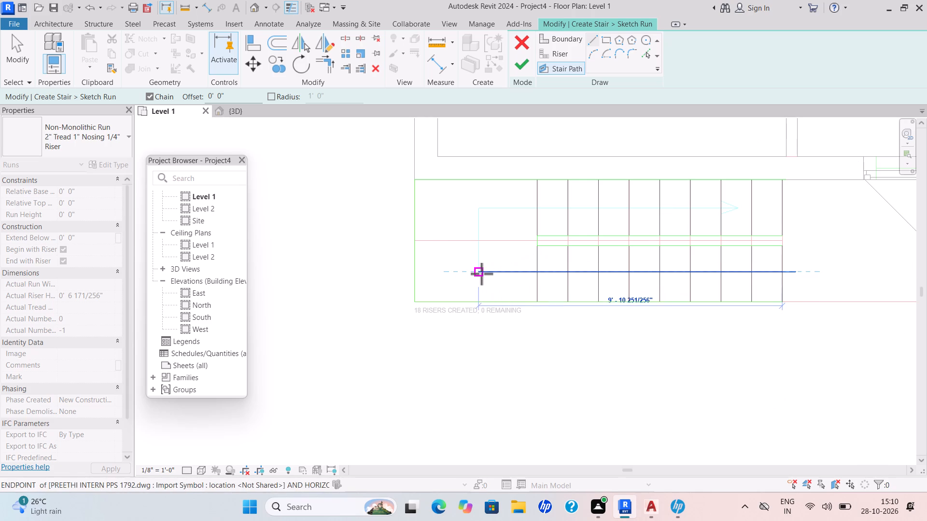
pyautogui.click(483, 207)
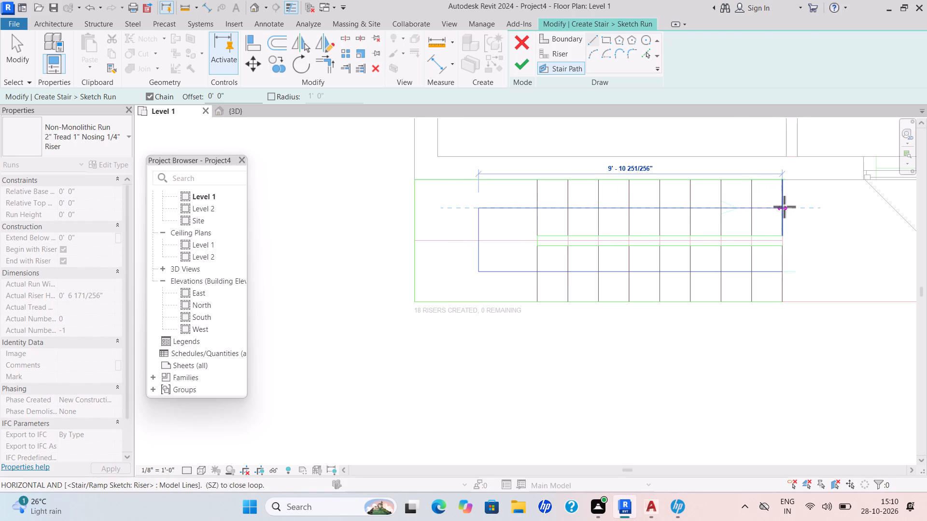
pyautogui.click(784, 206)
# Finish the run sketch to generate the U-shaped staircase.
pyautogui.click(527, 71)
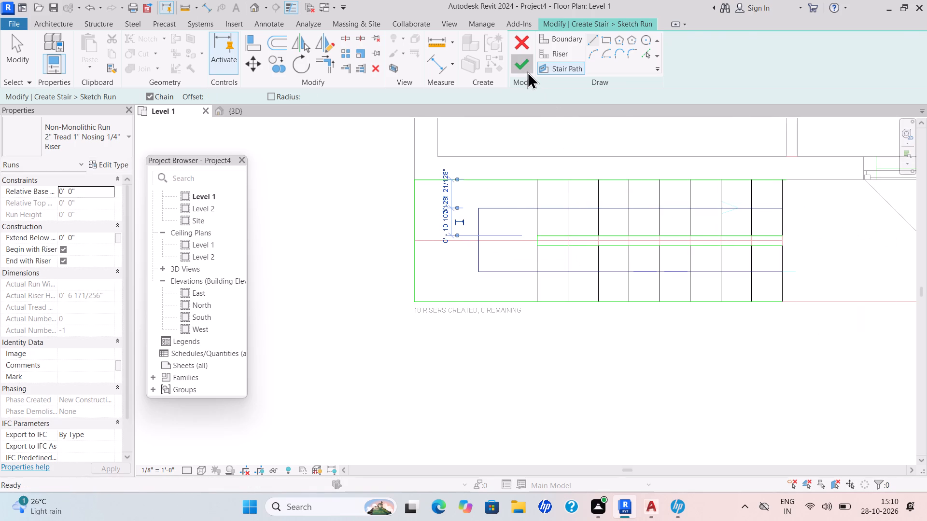
pyautogui.click(526, 68)
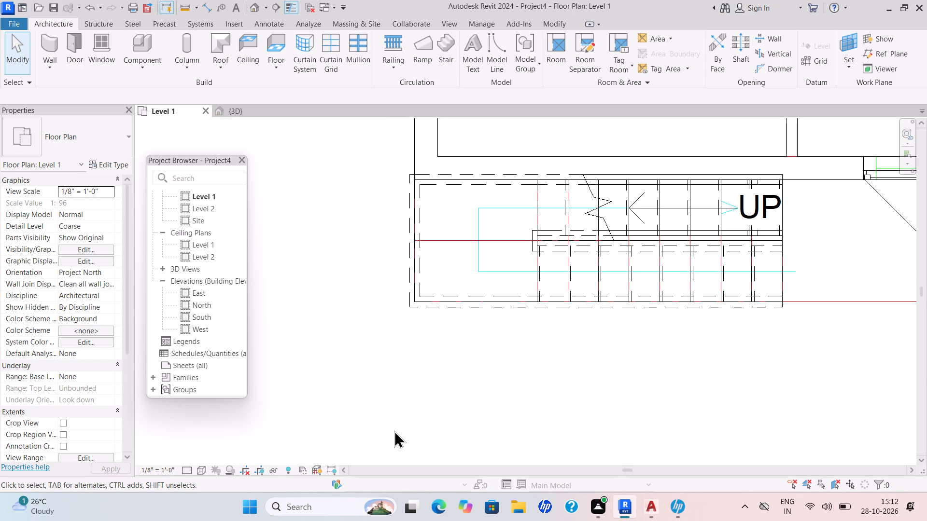
# Examine the new staircase, its landing and railings from several sides in the 3D view.
pyautogui.click(247, 111)
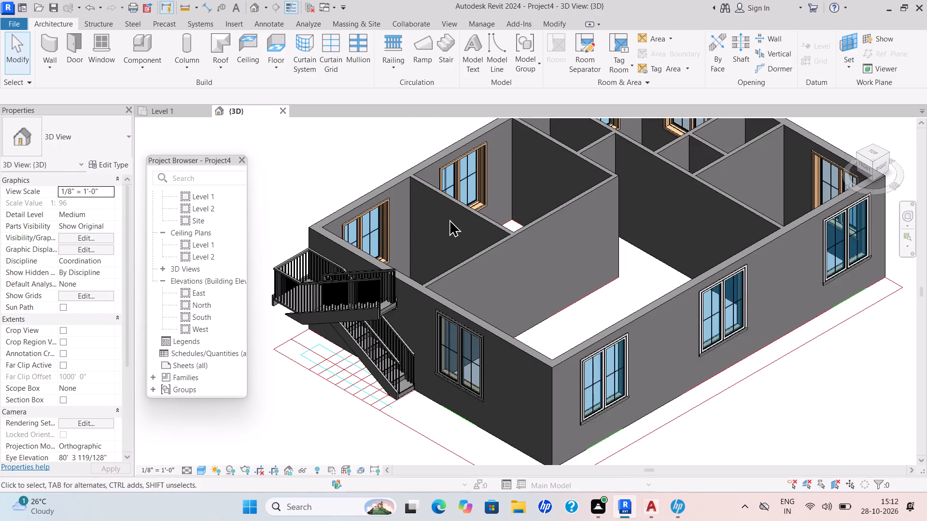
pyautogui.scroll(-2, 453, 225)
pyautogui.keyDown('shift'); pyautogui.moveTo(476, 298); pyautogui.dragTo(585, 297, button='middle'); pyautogui.keyUp('shift')
pyautogui.scroll(3, 644, 317)
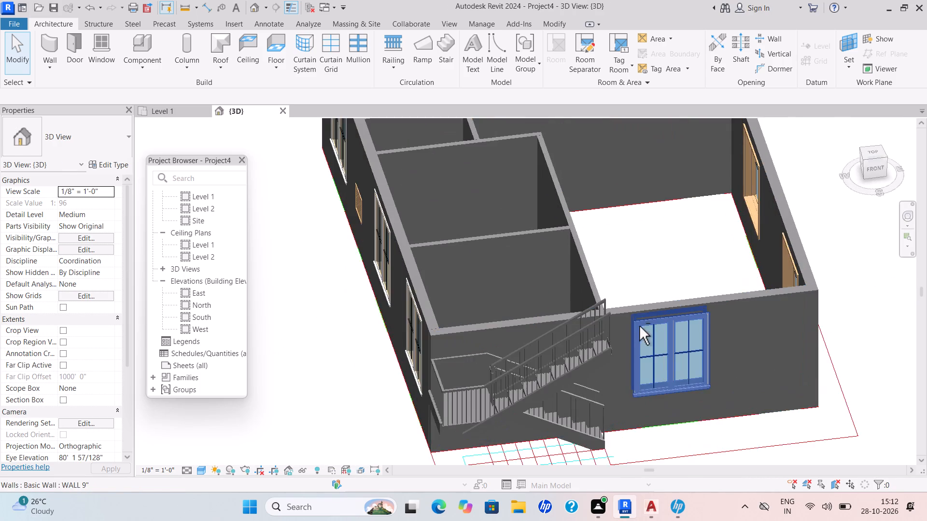
pyautogui.keyDown('shift'); pyautogui.moveTo(637, 327); pyautogui.dragTo(695, 316, button='middle'); pyautogui.keyUp('shift')
pyautogui.keyDown('shift'); pyautogui.scroll(1, 696, 315); pyautogui.keyUp('shift')
pyautogui.scroll(4, 792, 290)
pyautogui.keyDown('shift'); pyautogui.moveTo(794, 297); pyautogui.dragTo(830, 298, button='middle'); pyautogui.keyUp('shift')
pyautogui.moveTo(816, 306); pyautogui.dragTo(786, 319, button='middle')
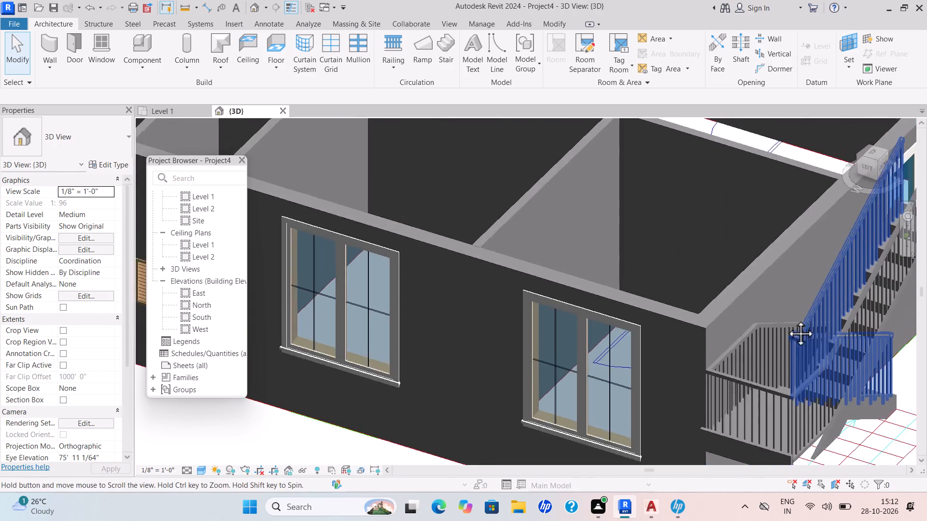
pyautogui.moveTo(786, 319); pyautogui.dragTo(656, 351, button='middle')
pyautogui.keyDown('shift'); pyautogui.moveTo(678, 350); pyautogui.dragTo(739, 337, button='middle'); pyautogui.keyUp('shift')
pyautogui.moveTo(761, 300); pyautogui.dragTo(652, 386, button='middle')
pyautogui.scroll(1, 776, 192)
pyautogui.scroll(-1, 776, 192)
pyautogui.scroll(1, 776, 192)
pyautogui.scroll(-2, 776, 193)
pyautogui.moveTo(776, 229); pyautogui.dragTo(773, 237, button='middle')
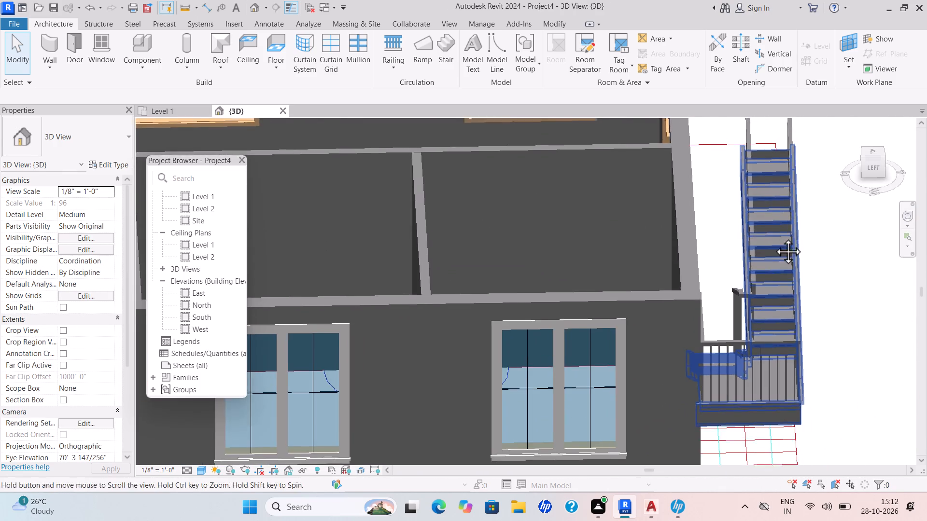
pyautogui.moveTo(773, 237); pyautogui.dragTo(773, 239, button='middle')
pyautogui.scroll(-2, 773, 237)
pyautogui.moveTo(767, 256); pyautogui.dragTo(607, 347, button='middle')
pyautogui.scroll(-5, 590, 336)
pyautogui.moveTo(592, 329); pyautogui.dragTo(749, 185, button='middle')
pyautogui.scroll(1, 757, 180)
pyautogui.keyDown('shift'); pyautogui.moveTo(746, 241); pyautogui.dragTo(641, 307, button='middle'); pyautogui.keyUp('shift')
pyautogui.keyDown('shift'); pyautogui.scroll(-1, 641, 307); pyautogui.keyUp('shift')
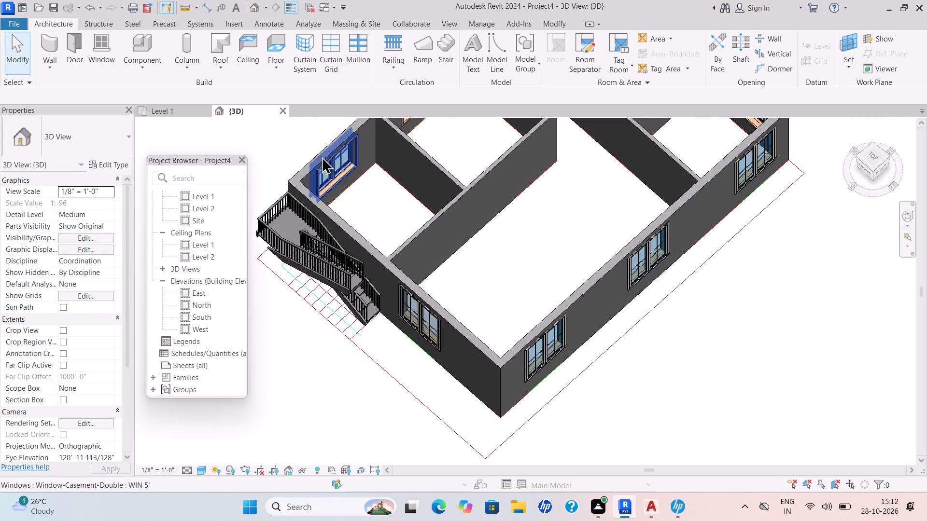
# Review the staircase in the Level 1 floor plan against the kitchen and the rest of the linked CAD layout.
pyautogui.click(184, 110)
pyautogui.scroll(-6, 470, 253)
pyautogui.moveTo(485, 307); pyautogui.dragTo(444, 361, button='middle')
pyautogui.scroll(2, 494, 303)
pyautogui.scroll(-1, 495, 302)
pyautogui.scroll(1, 494, 300)
pyautogui.scroll(-5, 489, 298)
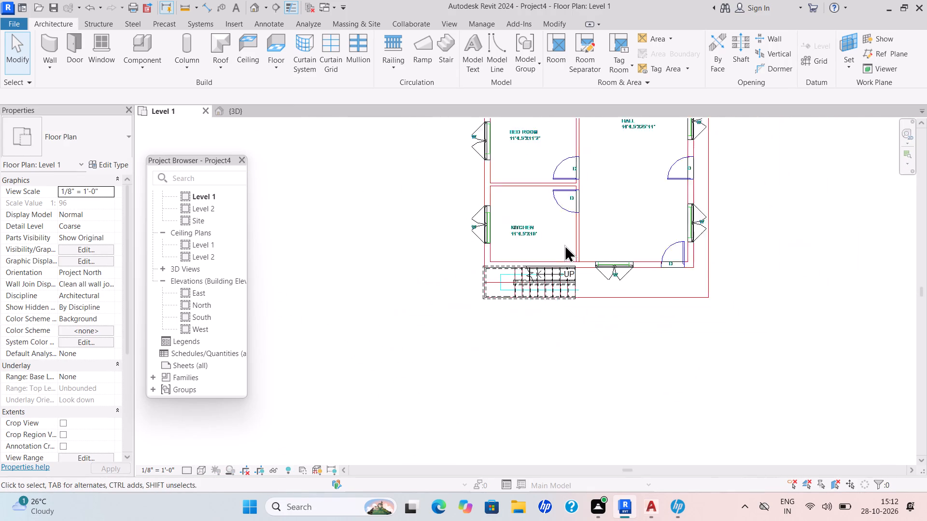
pyautogui.scroll(-4, 564, 245)
pyautogui.moveTo(550, 275); pyautogui.dragTo(535, 311, button='middle')
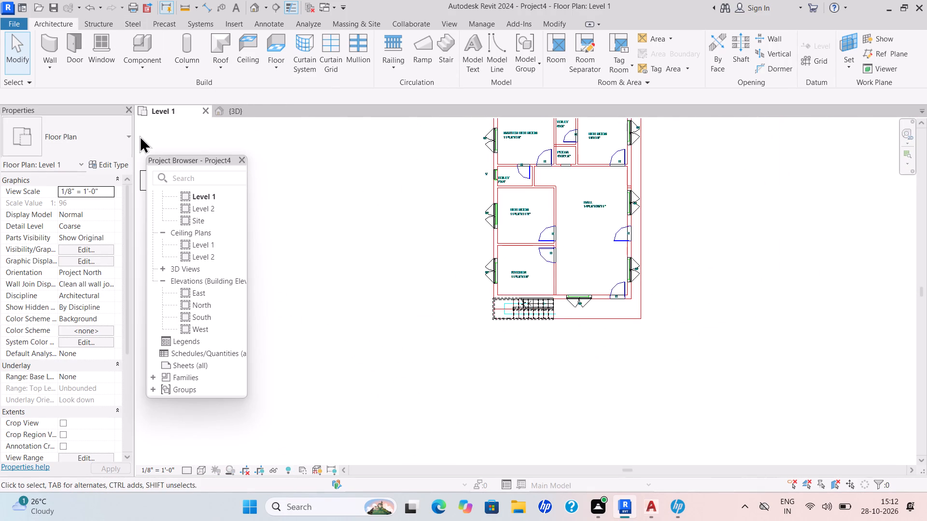
# Return to the 3D view to look over the building with its staircase.
pyautogui.click(225, 109)
pyautogui.scroll(-3, 420, 185)
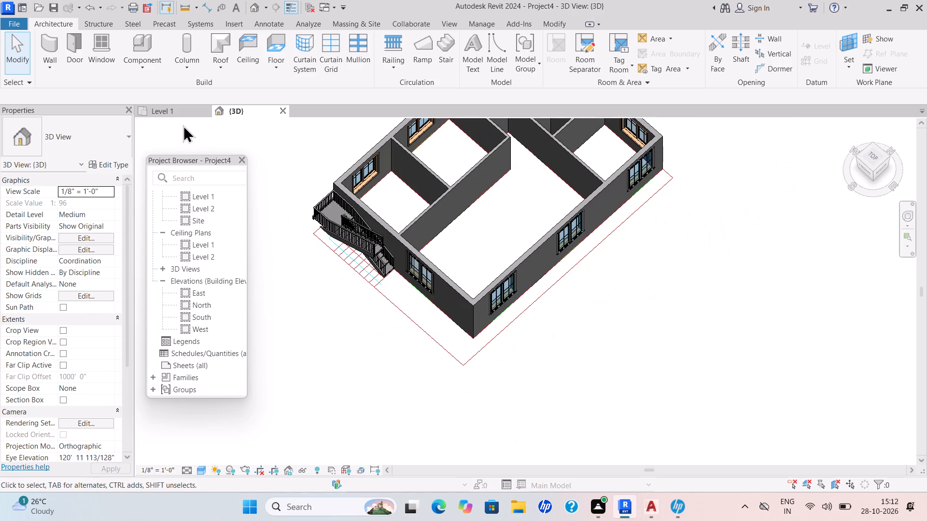
# In the Level 1 floor plan, start a Door and duplicate the Single-Flush 36" x 84" type as DOOR 3'.
pyautogui.click(164, 116)
pyautogui.moveTo(608, 206); pyautogui.dragTo(518, 286, button='middle')
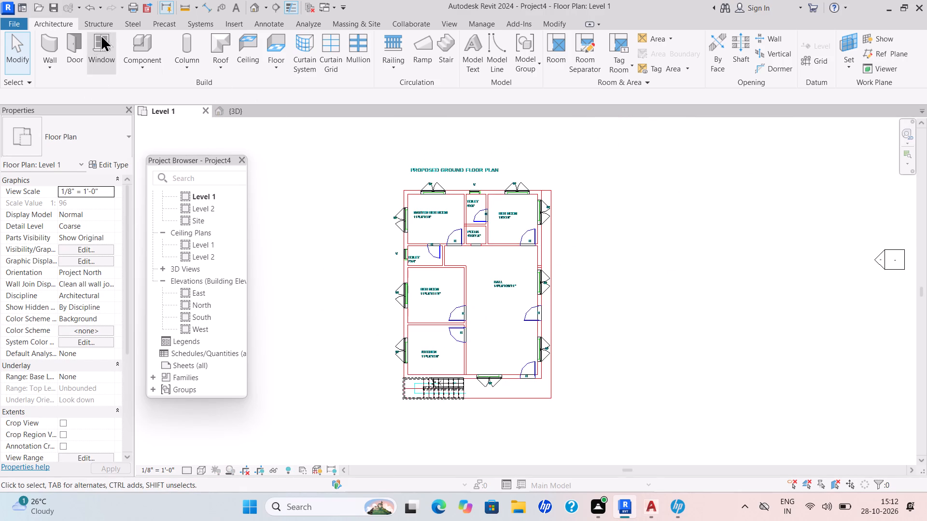
pyautogui.click(69, 55)
pyautogui.click(106, 159)
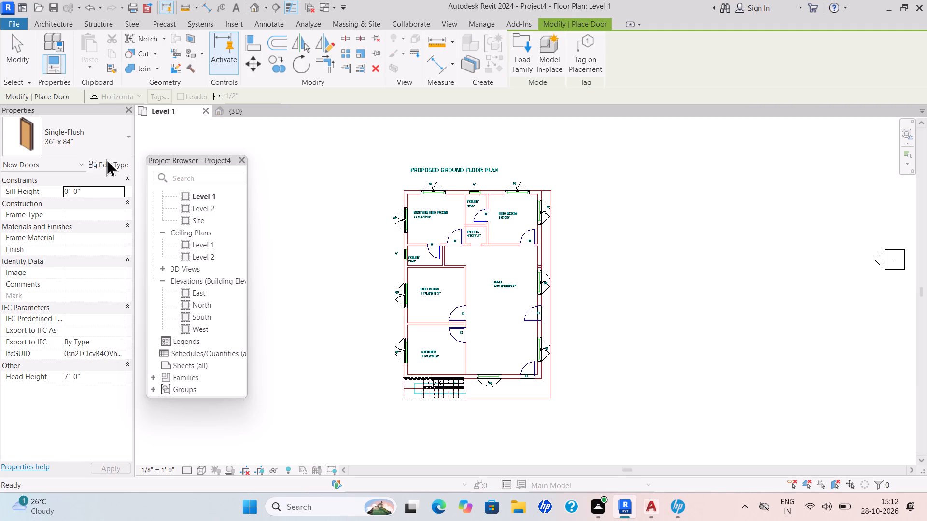
pyautogui.click(800, 114)
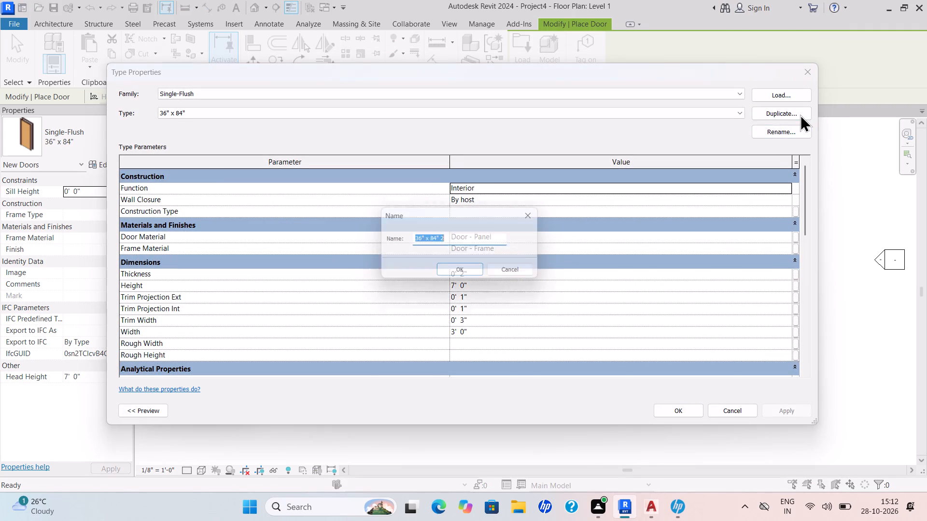
pyautogui.press('BackSpace')
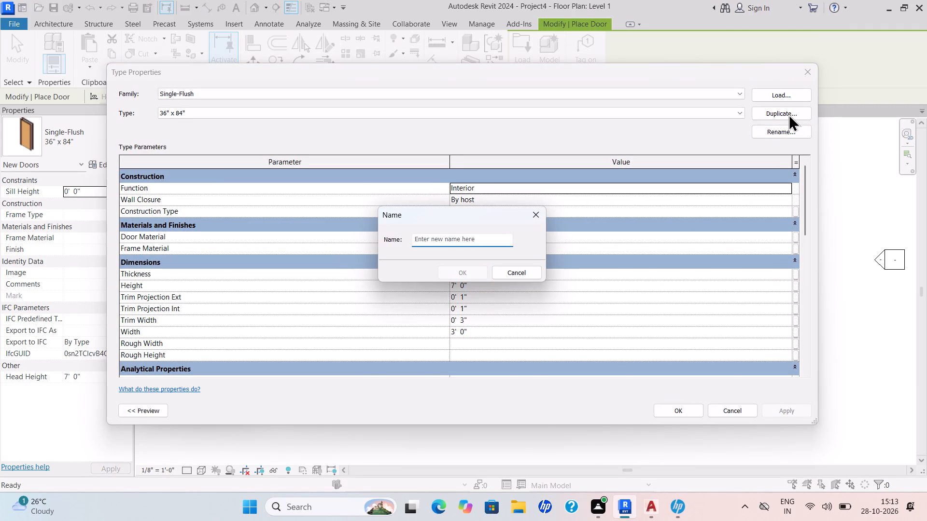
pyautogui.write('DOO')
pyautogui.hotkey('ctrl', 'r')
pyautogui.hotkey('ctrl', 'space')
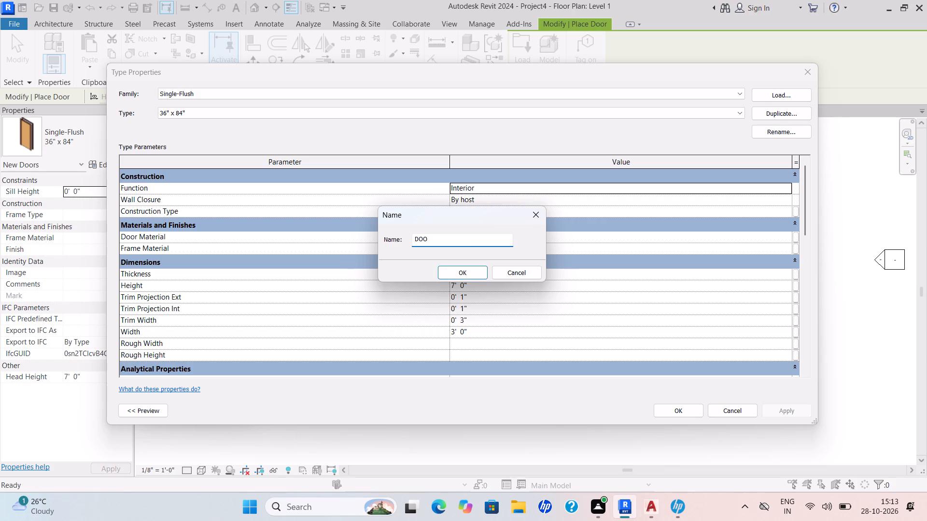
pyautogui.press('BackSpace')
pyautogui.press('o')
pyautogui.write('R')
pyautogui.press('space')
pyautogui.write("3'")
pyautogui.press('Return')
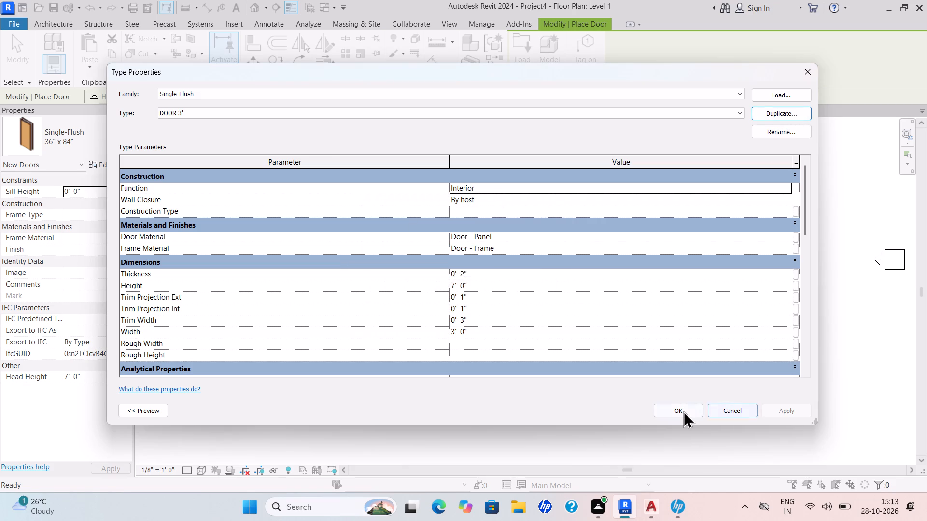
pyautogui.click(683, 411)
# Duplicate the Single-Flush 36" x 84" door type as DOOR 3'6" and set its width to 3'6".
pyautogui.click(120, 139)
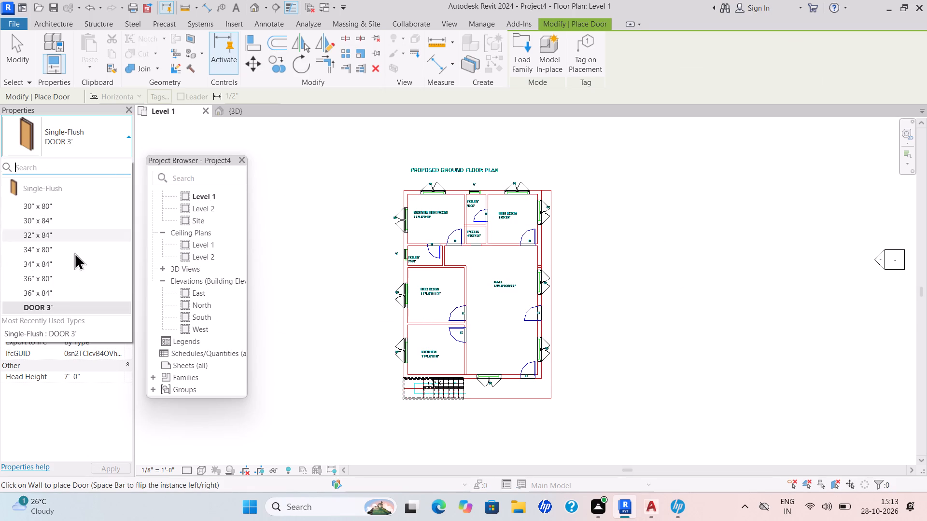
pyautogui.click(55, 292)
pyautogui.click(112, 159)
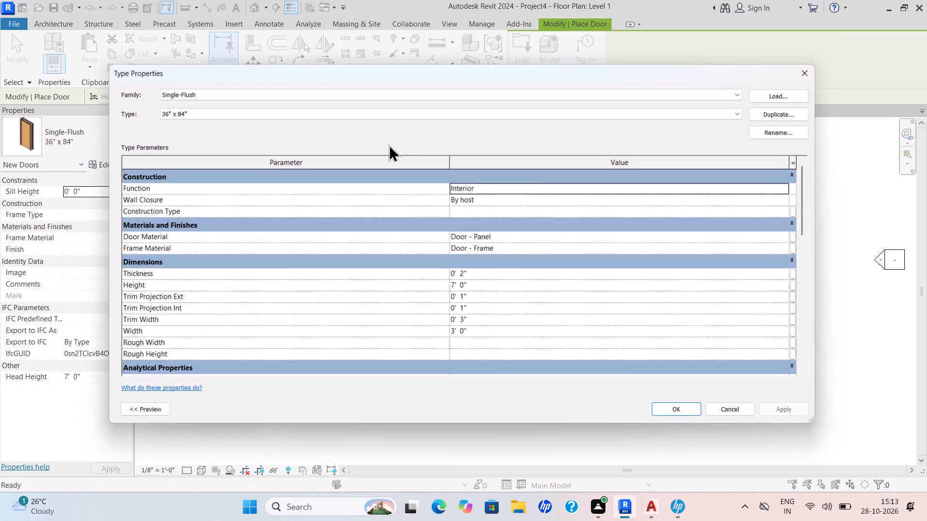
pyautogui.click(785, 112)
pyautogui.press('BackSpace')
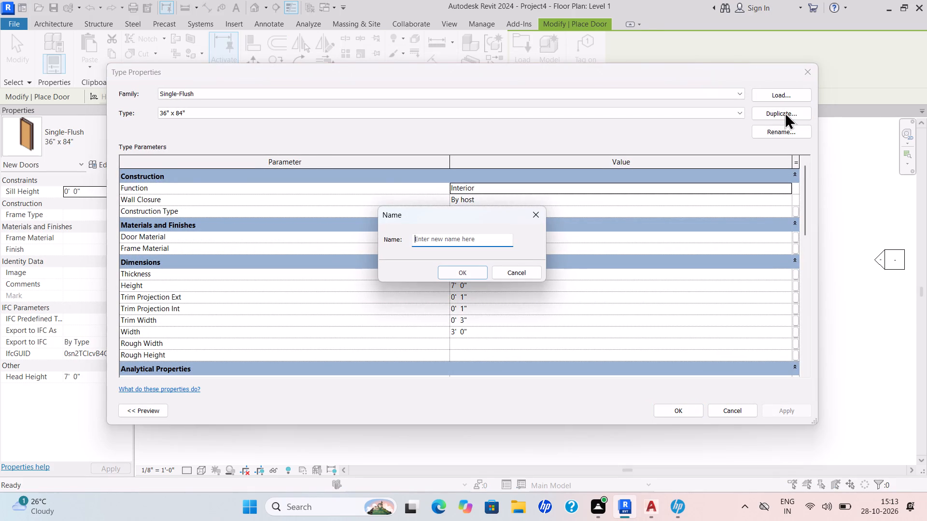
pyautogui.write('DOOR 3\'6"')
pyautogui.press('Return')
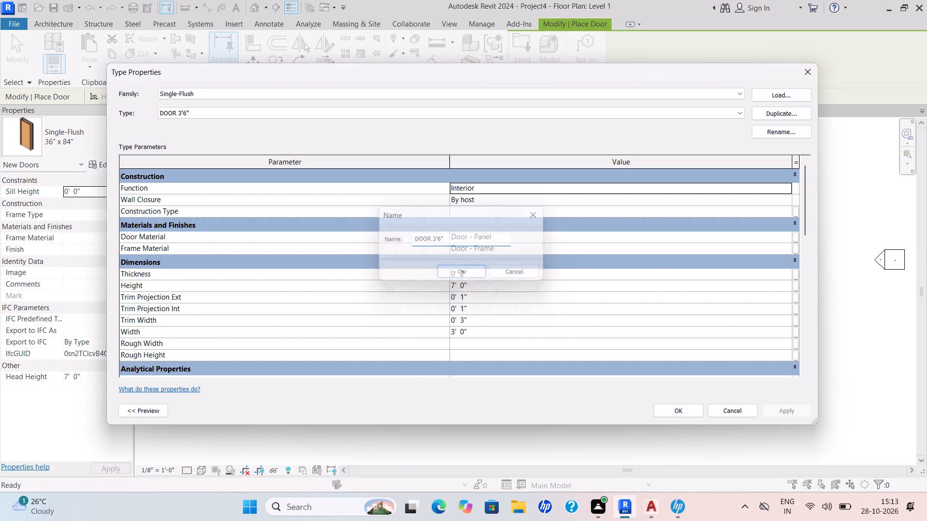
pyautogui.moveTo(490, 335); pyautogui.dragTo(459, 353)
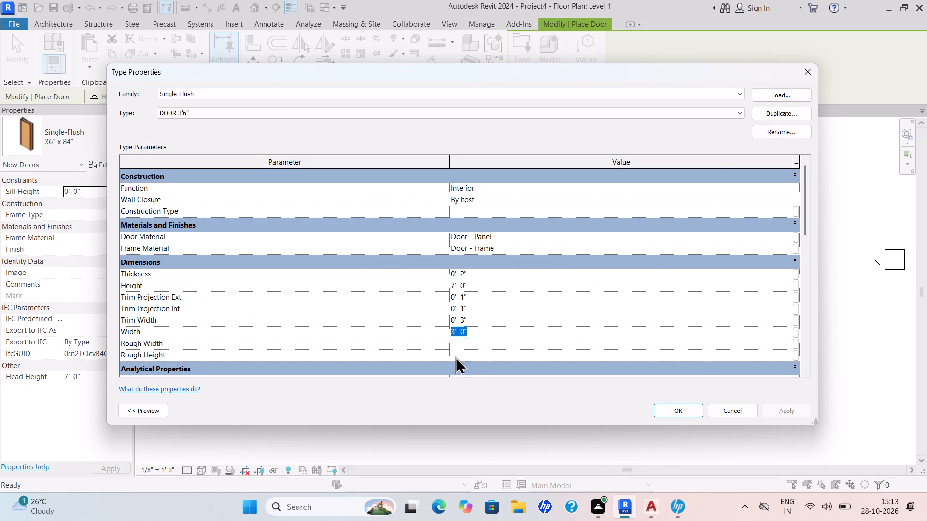
pyautogui.press('BackSpace')
pyautogui.write('3\'6"')
pyautogui.press('Return')
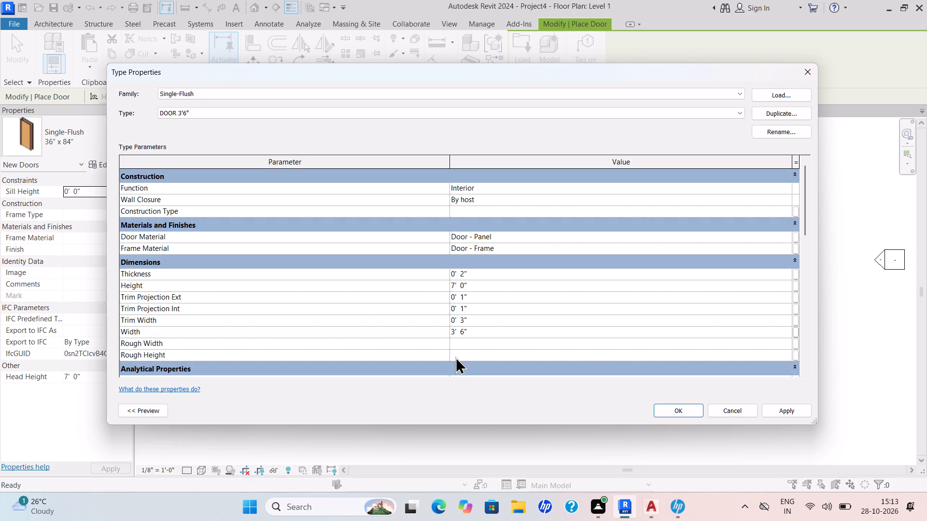
pyautogui.click(772, 415)
pyautogui.click(684, 408)
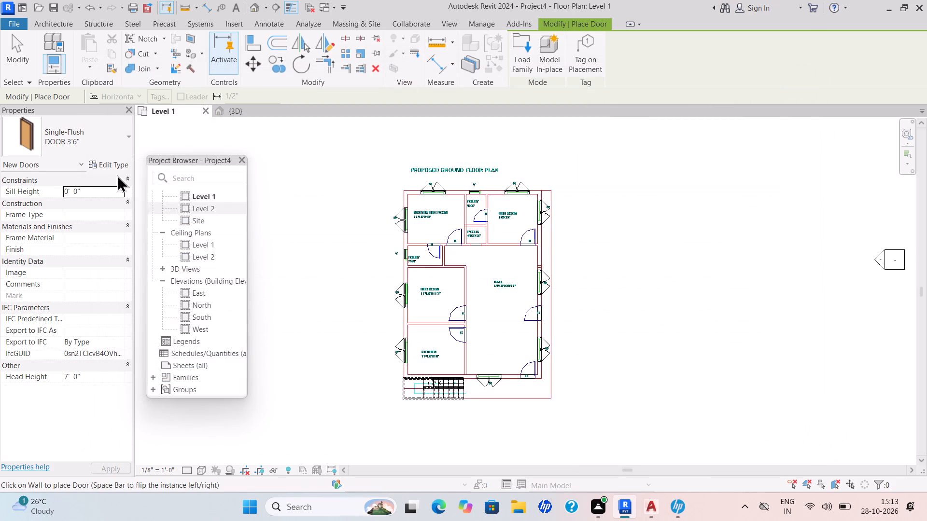
# Duplicate the Single-Flush 36" x 84" door type as DOOR 2'6" and set its width to 2'6".
pyautogui.click(126, 140)
pyautogui.click(57, 292)
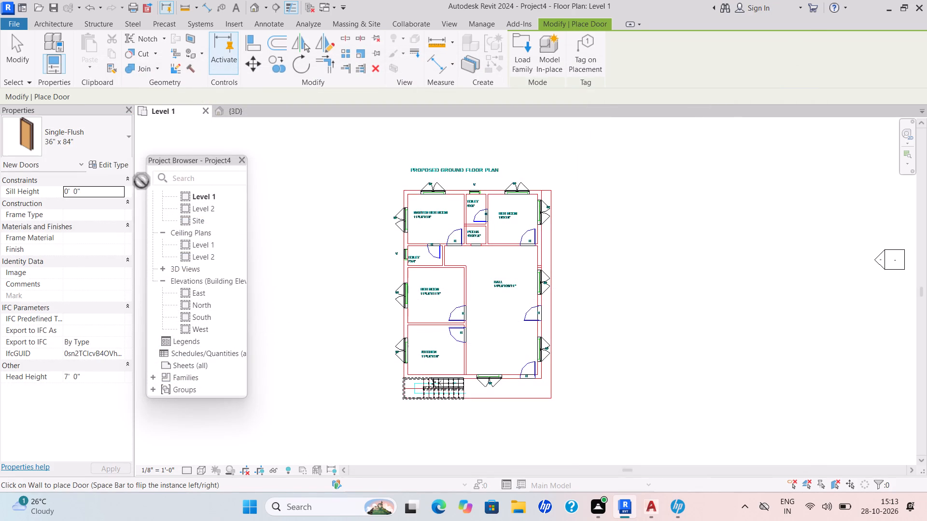
pyautogui.click(117, 162)
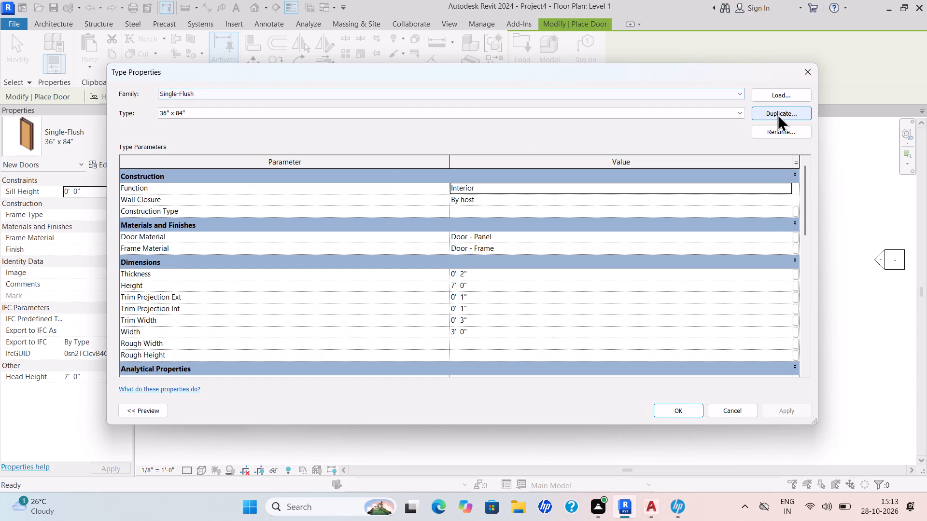
pyautogui.click(779, 114)
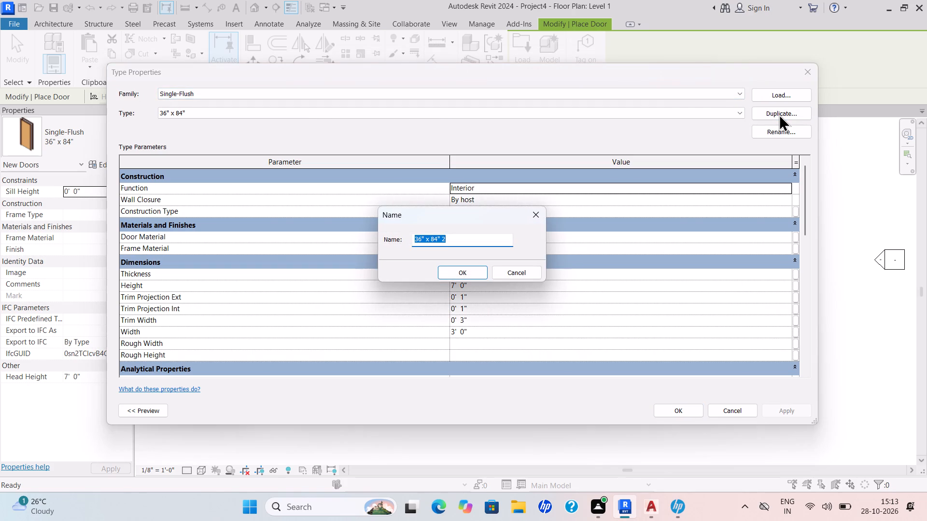
pyautogui.press('BackSpace')
pyautogui.write('DOOR 2\'6"')
pyautogui.press('Return')
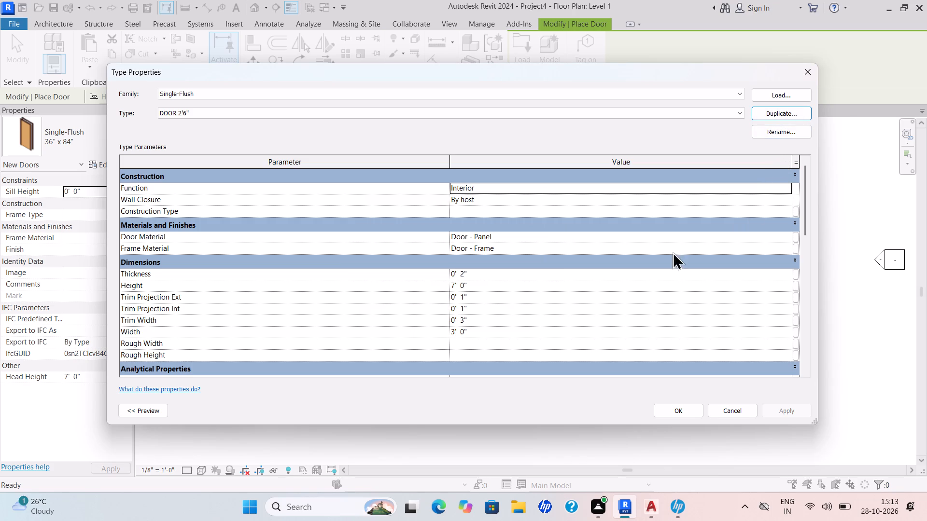
pyautogui.moveTo(483, 333); pyautogui.dragTo(428, 356)
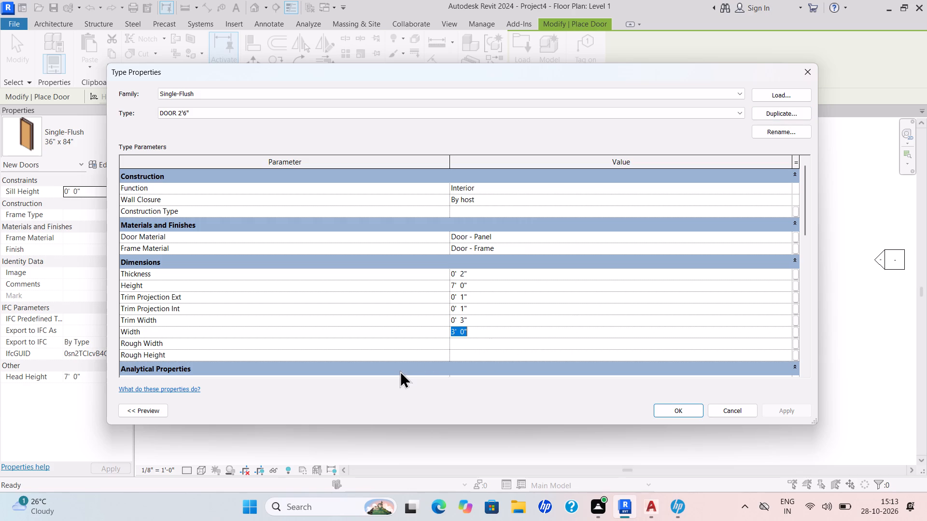
pyautogui.press('BackSpace')
pyautogui.write('2\'6"')
pyautogui.press('Return')
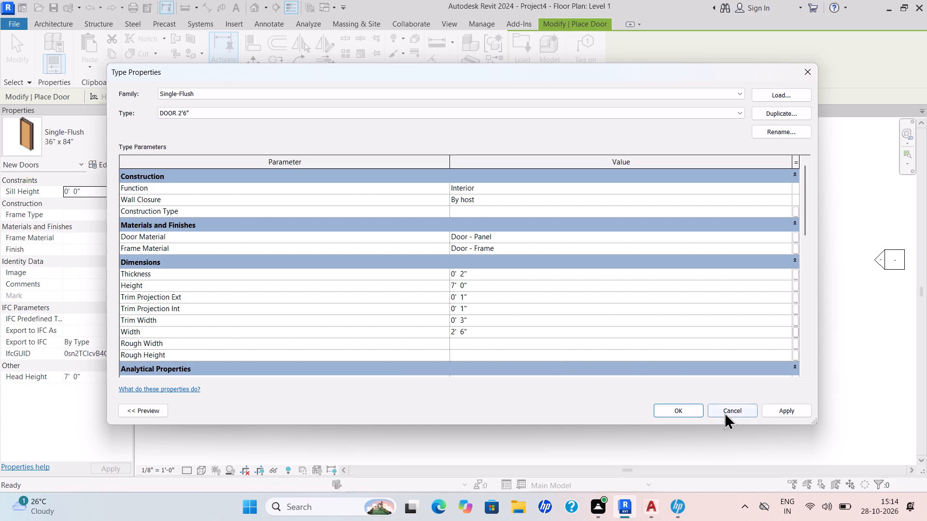
pyautogui.click(791, 404)
pyautogui.click(681, 399)
pyautogui.click(678, 405)
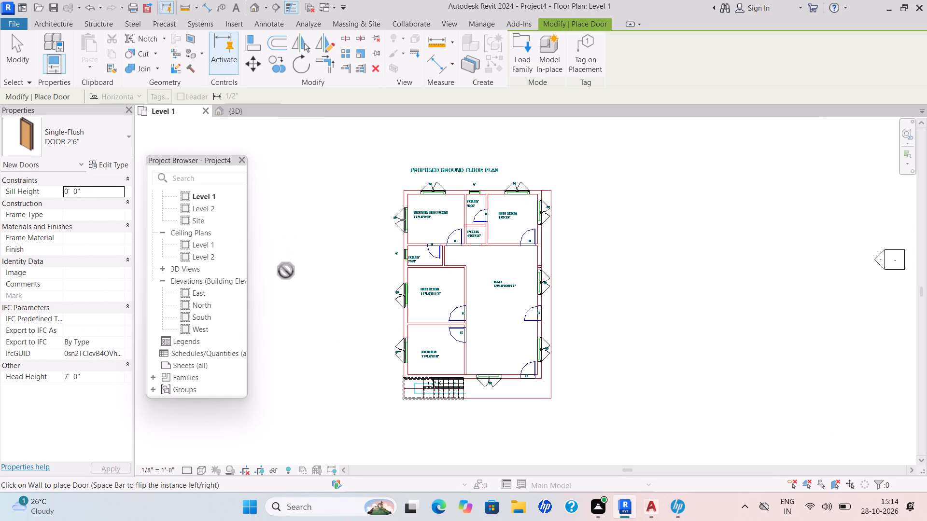
# Place a DOOR 2'6" between the 4'x6' toilet and the 10'x10' bedroom, flipping its swing to match the CAD door symbol.
pyautogui.scroll(2, 415, 384)
pyautogui.scroll(-1, 415, 384)
pyautogui.scroll(2, 415, 384)
pyautogui.scroll(1, 475, 312)
pyautogui.scroll(-1, 475, 311)
pyautogui.scroll(3, 475, 311)
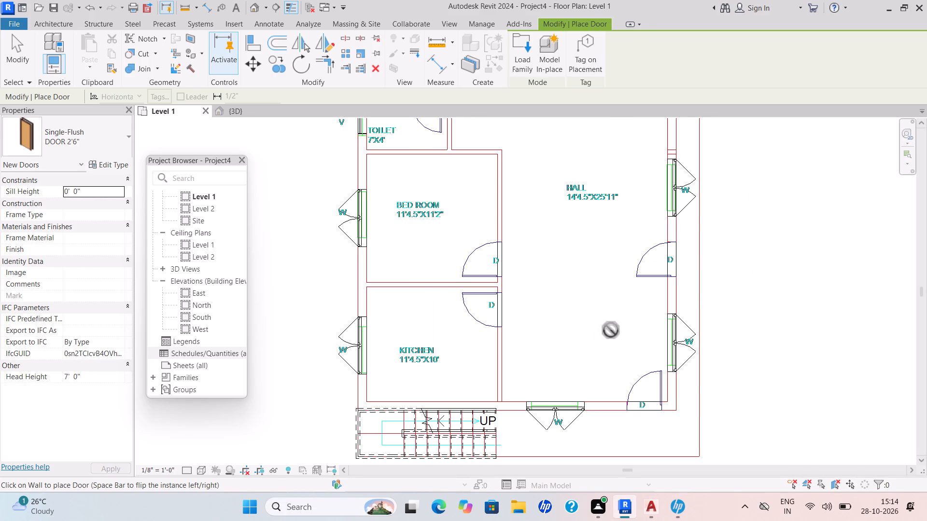
pyautogui.moveTo(593, 352); pyautogui.dragTo(536, 439, button='middle')
pyautogui.scroll(-1, 536, 439)
pyautogui.scroll(3, 506, 174)
pyautogui.scroll(-1, 486, 162)
pyautogui.scroll(3, 483, 152)
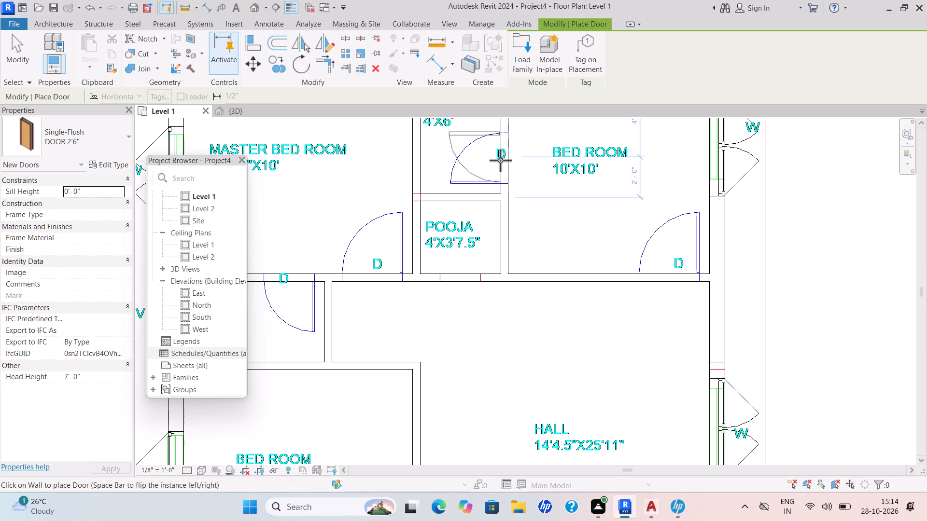
pyautogui.press('space')
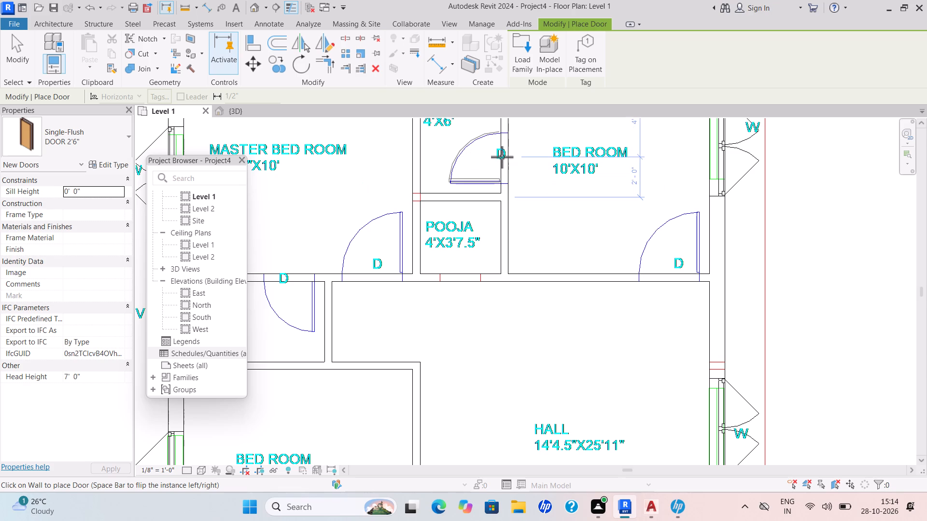
pyautogui.click(502, 157)
pyautogui.scroll(-1, 560, 161)
pyautogui.moveTo(560, 162); pyautogui.dragTo(556, 183, button='middle')
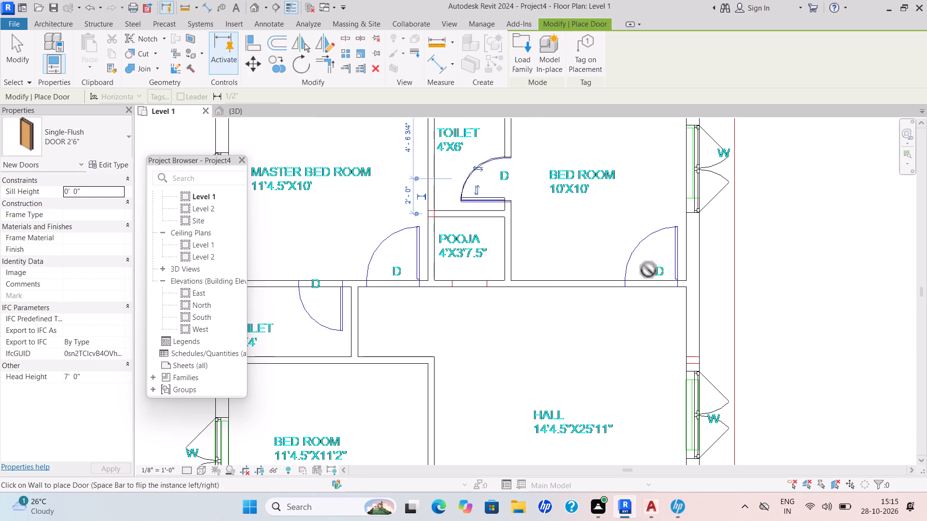
# Place a DOOR 2'6" in the wall between the master bedroom and the 7'x4' toilet, over the CAD door symbol.
pyautogui.scroll(3, 648, 270)
pyautogui.scroll(-7, 559, 241)
pyautogui.moveTo(555, 241); pyautogui.dragTo(542, 247, button='middle')
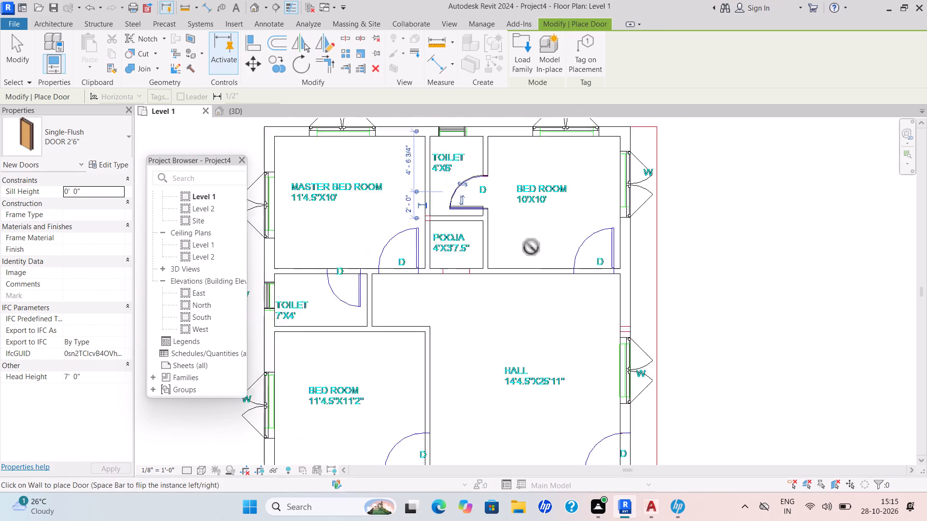
pyautogui.click(128, 143)
pyautogui.click(133, 140)
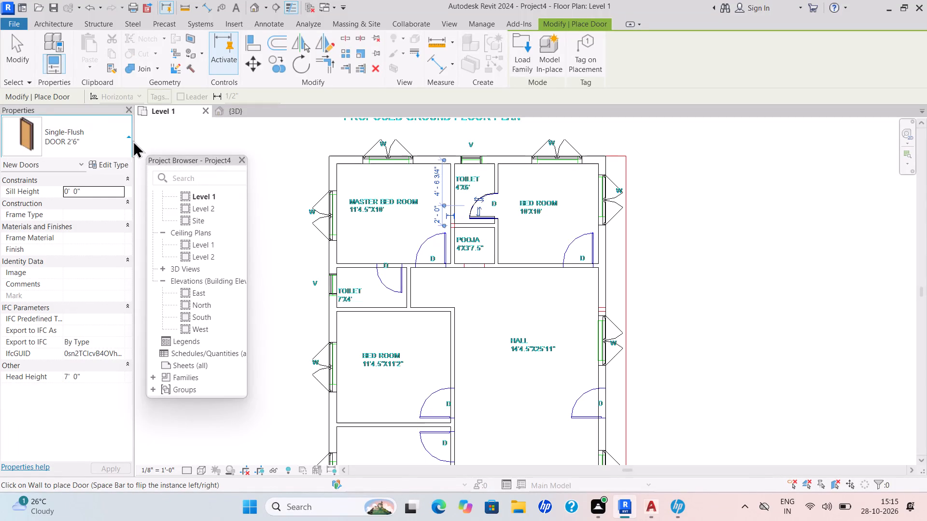
pyautogui.scroll(1, 422, 281)
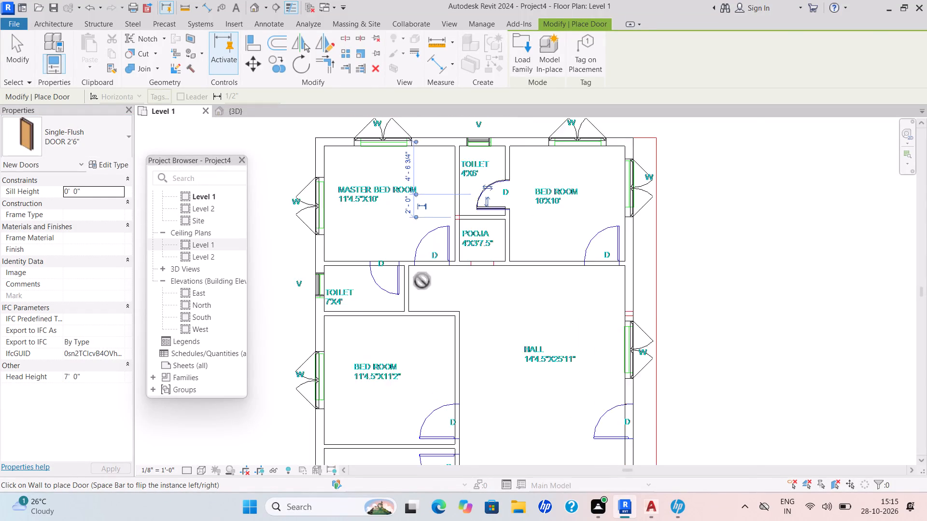
pyautogui.scroll(3, 422, 281)
pyautogui.click(376, 256)
pyautogui.scroll(-2, 456, 279)
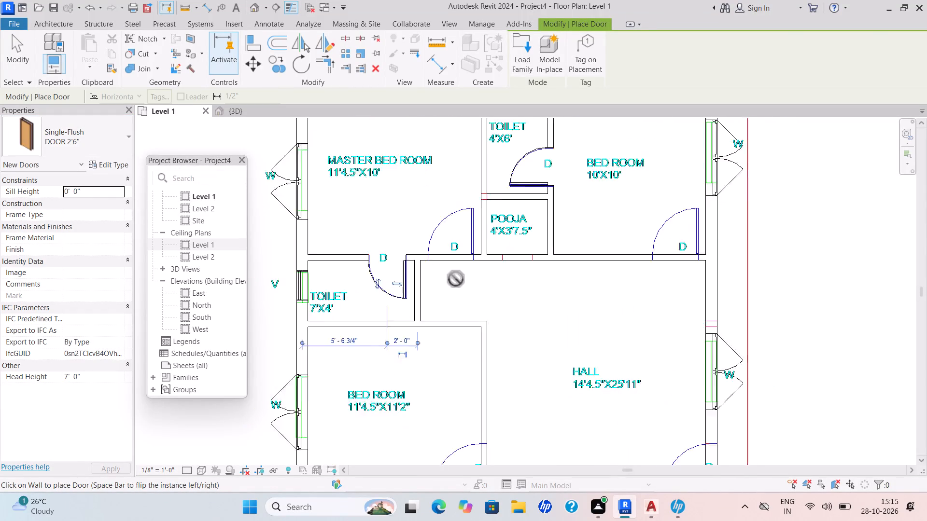
# Examine the remaining CAD door symbols around the hall, kitchen and bedrooms, including the hall's south entrance.
pyautogui.moveTo(456, 279); pyautogui.dragTo(438, 258, button='middle')
pyautogui.scroll(-1, 456, 279)
pyautogui.scroll(-2, 627, 301)
pyautogui.moveTo(629, 302); pyautogui.dragTo(606, 223, button='middle')
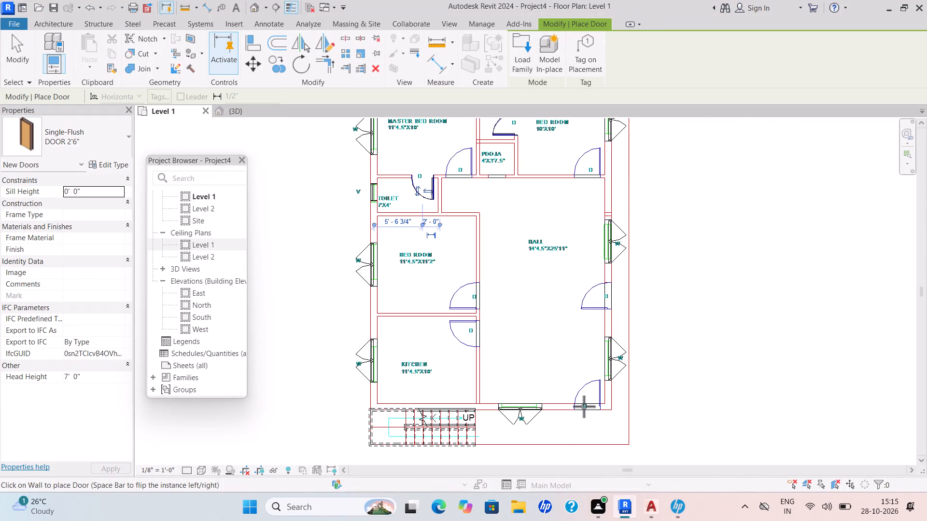
pyautogui.scroll(1, 585, 407)
pyautogui.scroll(-1, 585, 407)
pyautogui.scroll(1, 587, 408)
pyautogui.scroll(-1, 587, 408)
pyautogui.scroll(5, 587, 408)
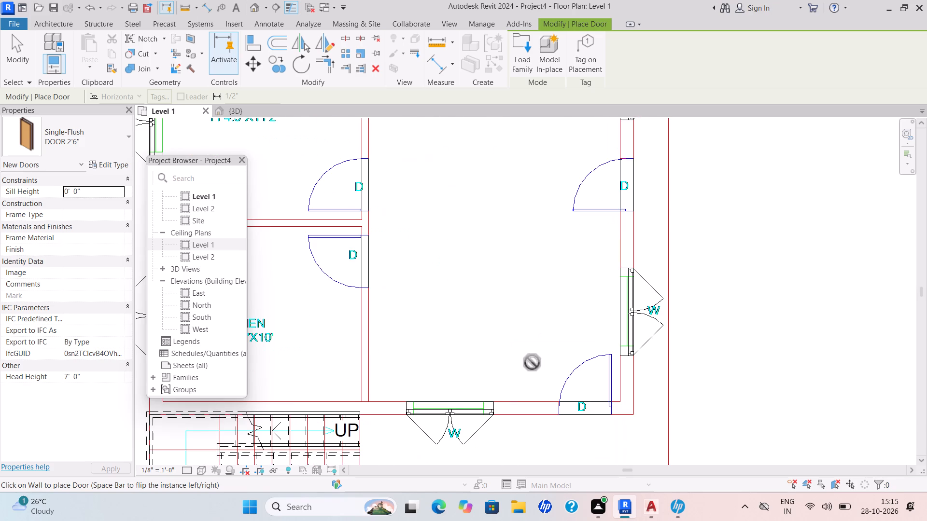
pyautogui.scroll(-5, 532, 362)
pyautogui.moveTo(539, 368); pyautogui.dragTo(562, 396, button='middle')
pyautogui.scroll(-1, 562, 387)
pyautogui.moveTo(568, 397); pyautogui.dragTo(570, 421, button='middle')
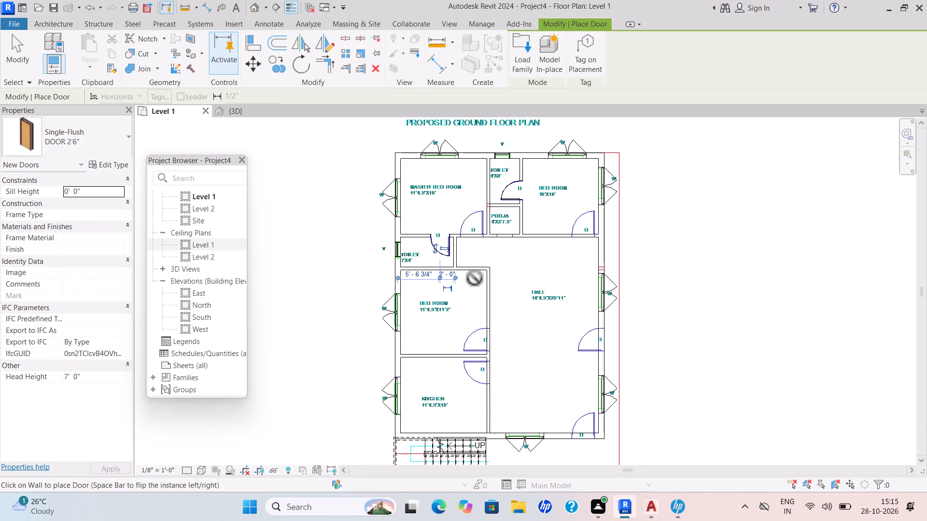
# Place DOOR 3' doors in the south walls of the master bedroom and the 10'x10' bedroom, over the CAD door symbols.
pyautogui.click(126, 133)
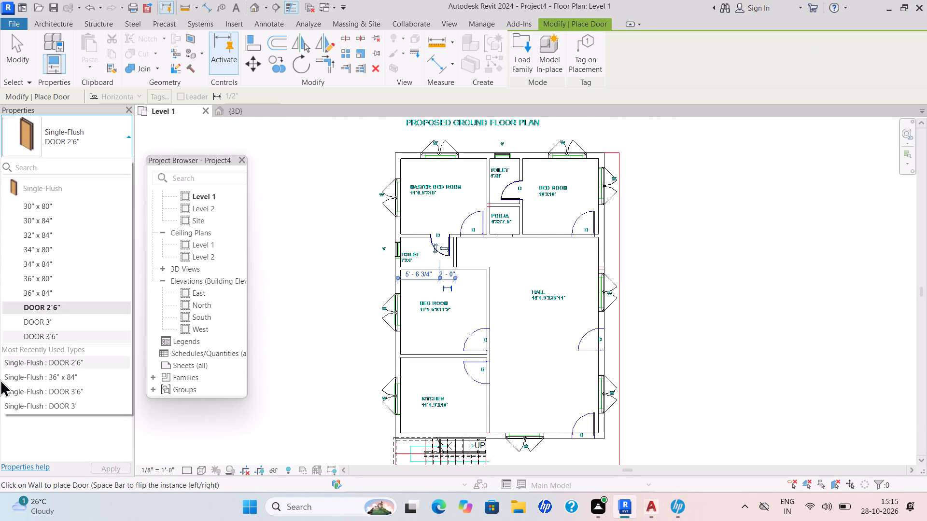
pyautogui.click(47, 323)
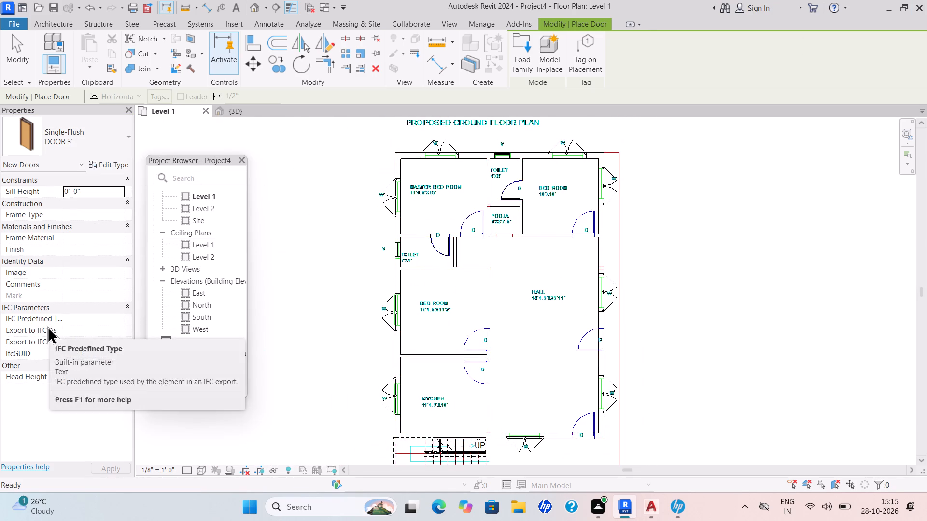
pyautogui.scroll(2, 464, 232)
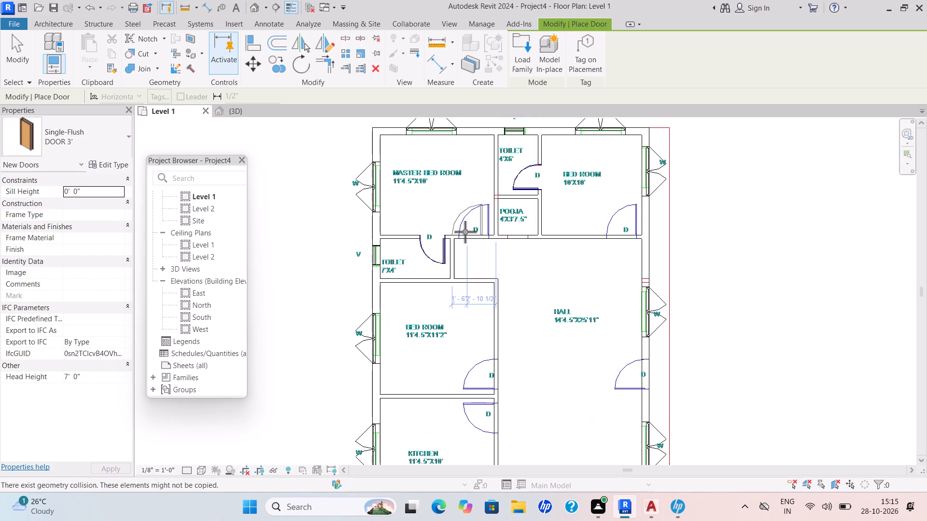
pyautogui.click(469, 232)
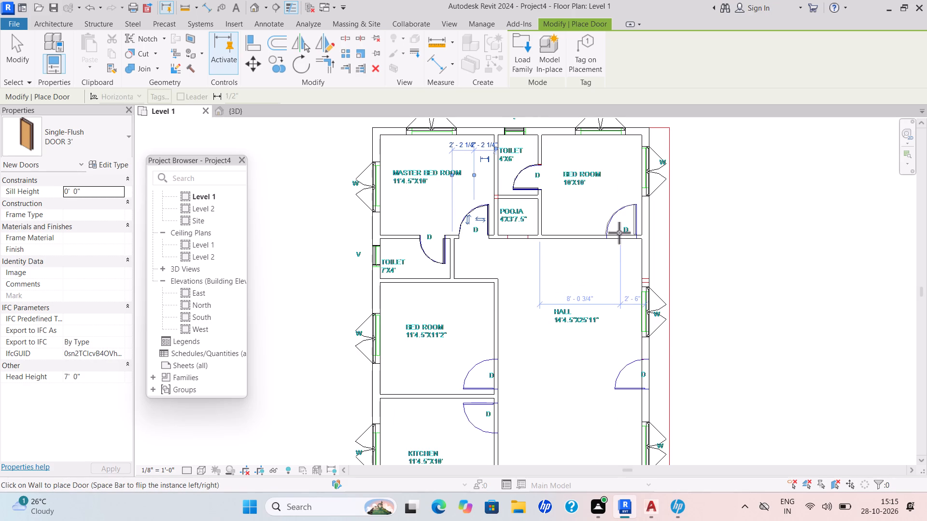
pyautogui.moveTo(619, 233); pyautogui.dragTo(624, 233)
# Place a DOOR 3' between the 11'4.5"x11'2" bedroom and the hall, flipping its swing to match the CAD door symbol.
pyautogui.scroll(-3, 600, 250)
pyautogui.moveTo(599, 248); pyautogui.dragTo(597, 202, button='middle')
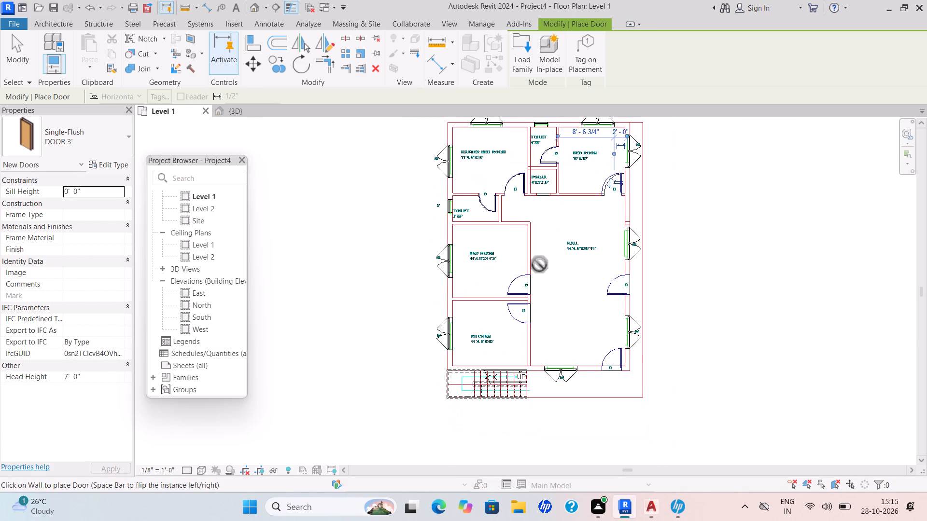
pyautogui.scroll(4, 520, 276)
pyautogui.press('space')
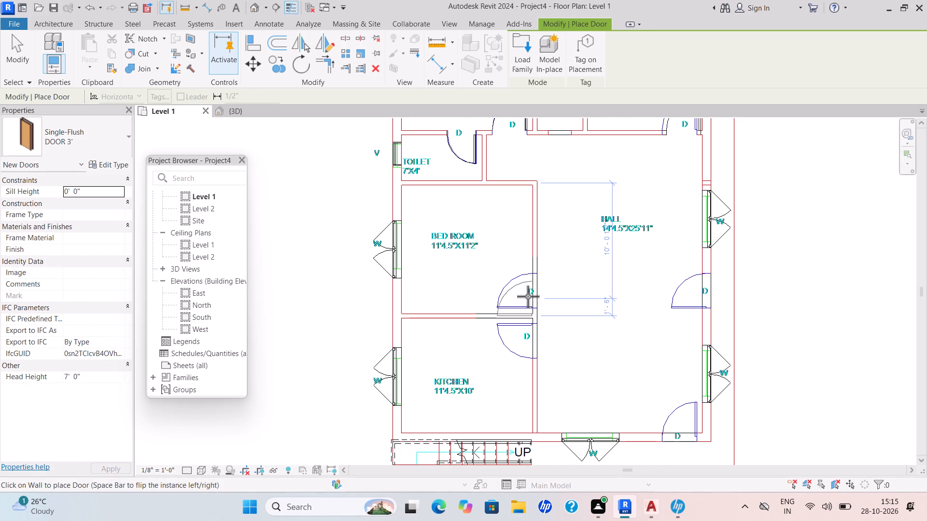
pyautogui.scroll(1, 526, 288)
pyautogui.scroll(-1, 526, 288)
pyautogui.scroll(3, 526, 288)
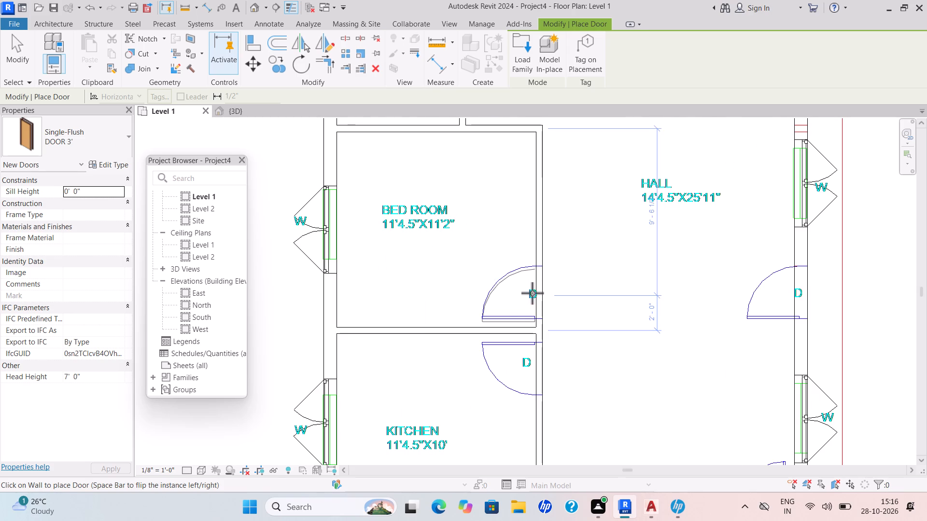
pyautogui.click(532, 293)
# Place a DOOR 3' between the kitchen and the hall, flipping its swing to match the CAD door symbol.
pyautogui.scroll(-2, 551, 306)
pyautogui.moveTo(547, 306); pyautogui.dragTo(527, 231, button='middle')
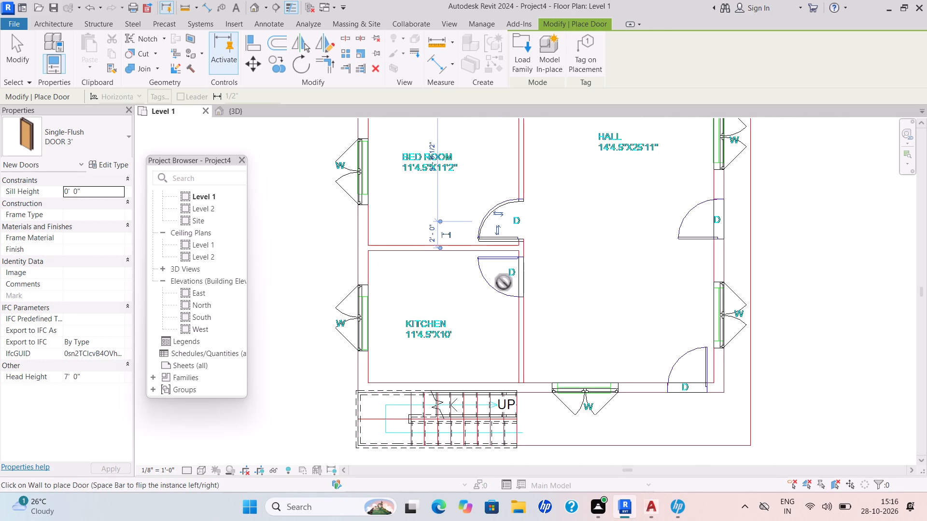
pyautogui.scroll(1, 520, 288)
pyautogui.scroll(-1, 520, 288)
pyautogui.scroll(4, 520, 288)
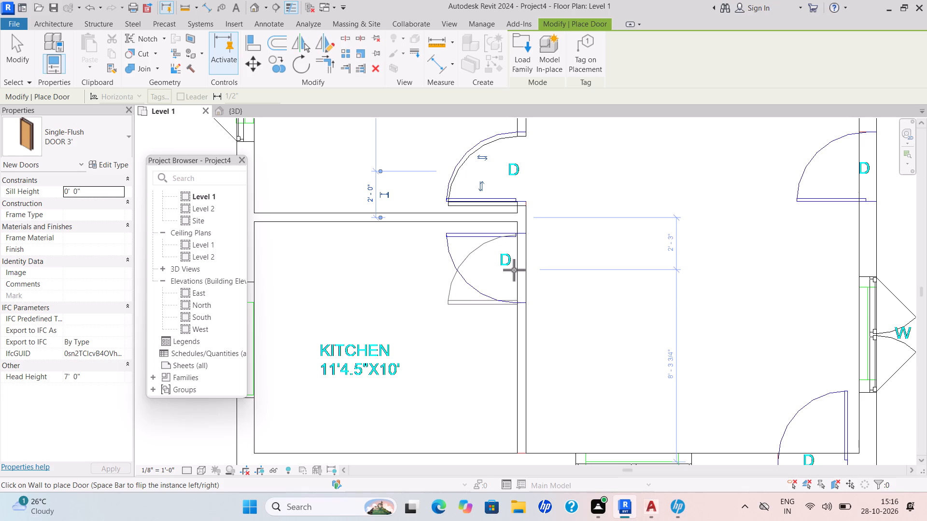
pyautogui.press('space')
pyautogui.click(514, 270)
# Place a DOOR 3'6" at the hall's south entrance, over the CAD door symbol.
pyautogui.scroll(-1, 525, 272)
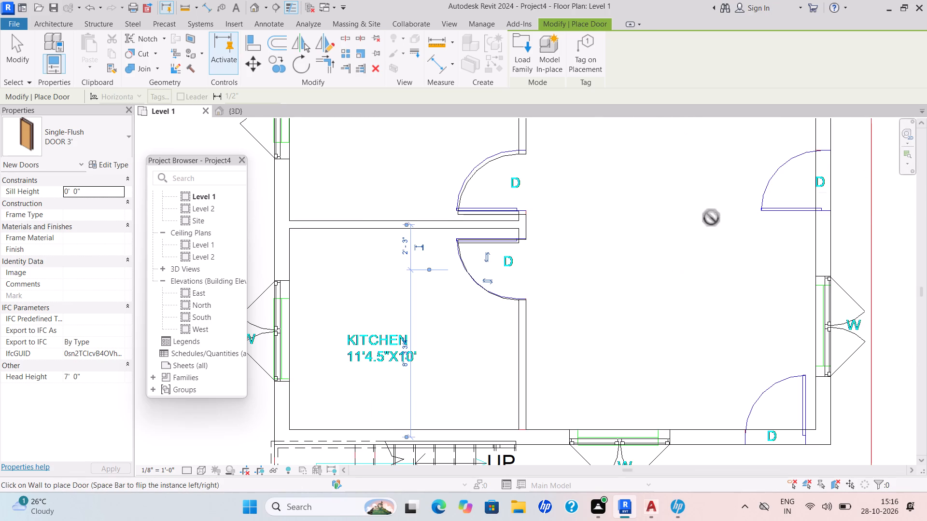
pyautogui.scroll(-2, 708, 237)
pyautogui.moveTo(708, 237); pyautogui.dragTo(661, 252, button='middle')
pyautogui.scroll(-1, 640, 262)
pyautogui.scroll(1, 640, 262)
pyautogui.scroll(-1, 640, 262)
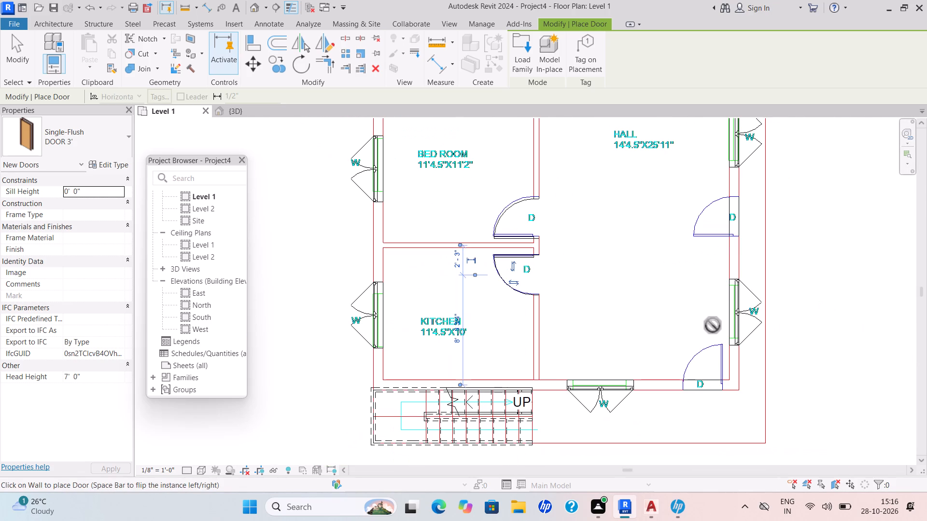
pyautogui.click(128, 138)
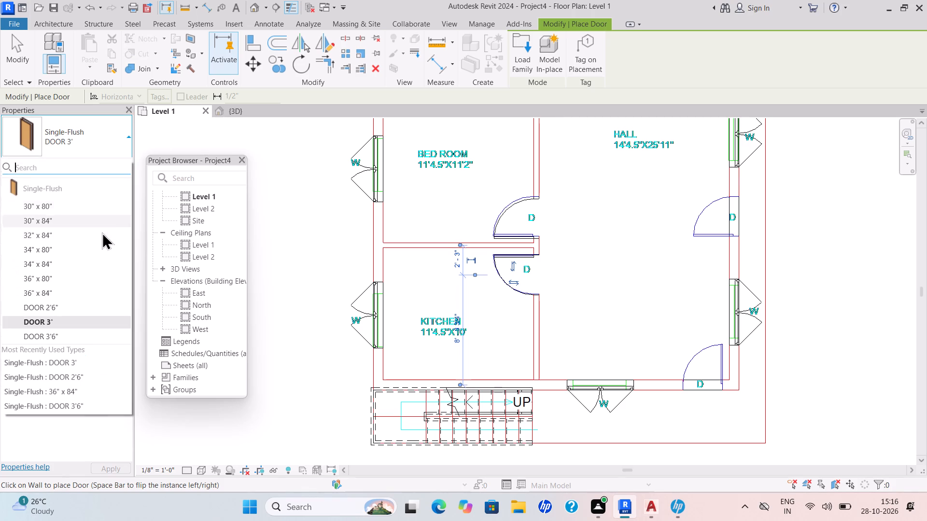
pyautogui.click(60, 336)
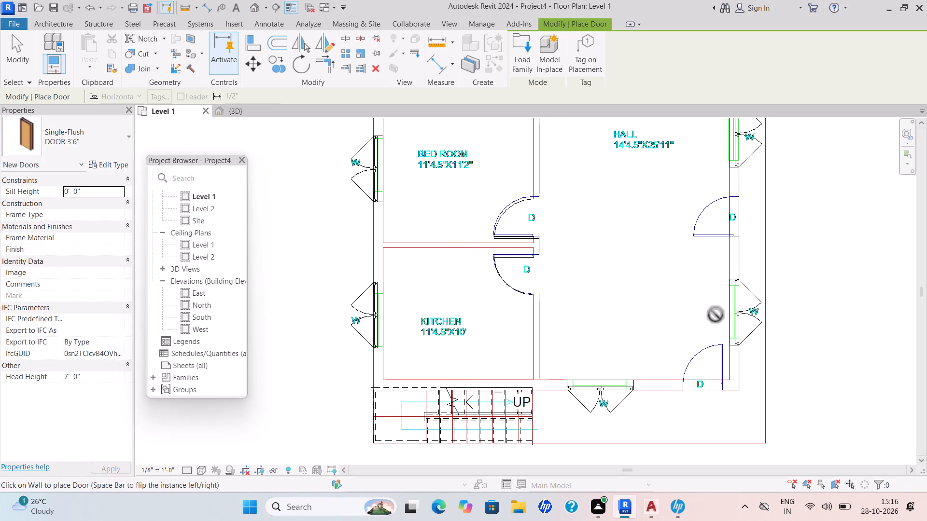
pyautogui.scroll(2, 709, 377)
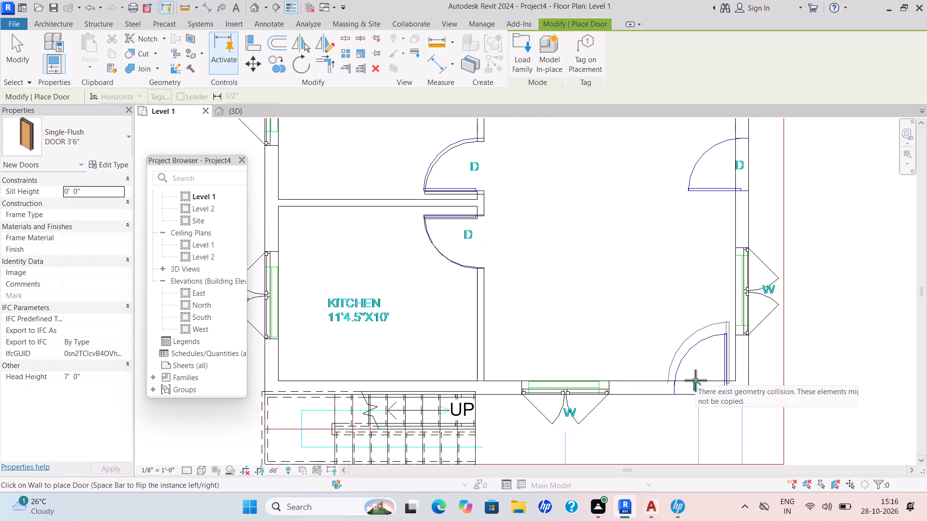
pyautogui.click(695, 380)
# Place a DOOR 3'6" in the hall's east wall between the two windows, flipped to match the CAD symbol, and finish door placement.
pyautogui.scroll(-4, 727, 357)
pyautogui.moveTo(720, 356); pyautogui.dragTo(688, 392, button='middle')
pyautogui.scroll(1, 691, 381)
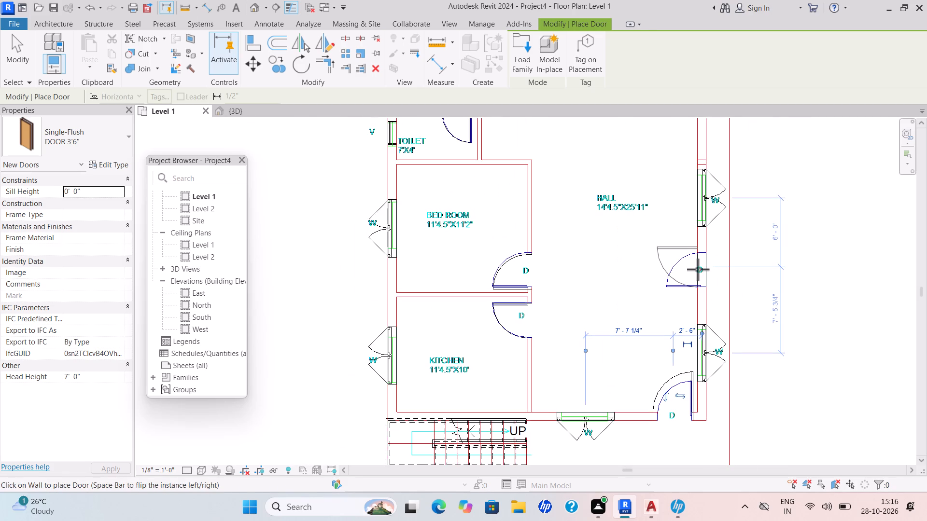
pyautogui.press('space')
pyautogui.click(698, 269)
pyautogui.scroll(1, 729, 282)
pyautogui.moveTo(738, 296); pyautogui.dragTo(743, 317, button='middle')
pyautogui.scroll(-2, 740, 302)
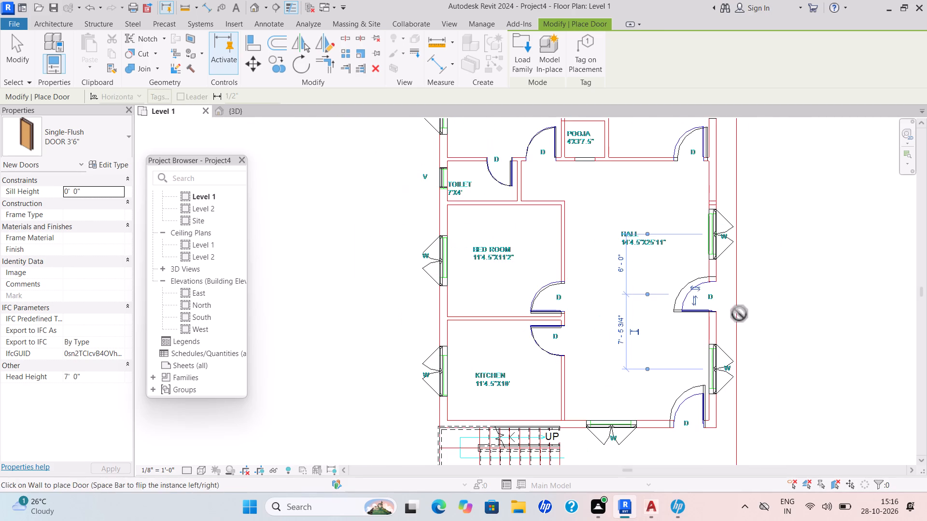
pyautogui.moveTo(738, 318); pyautogui.dragTo(737, 331, button='middle')
pyautogui.scroll(-3, 737, 327)
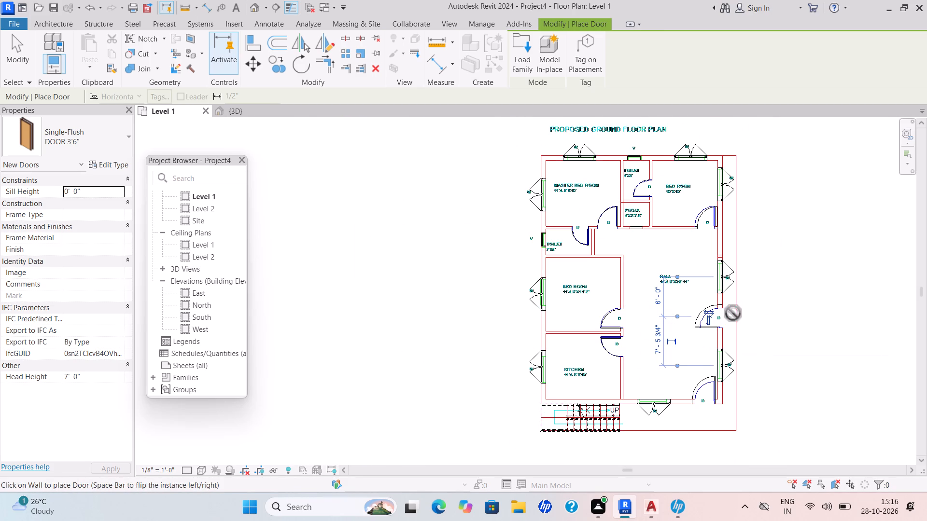
pyautogui.scroll(-3, 731, 312)
pyautogui.moveTo(730, 311); pyautogui.dragTo(634, 311, button='middle')
pyautogui.scroll(3, 581, 370)
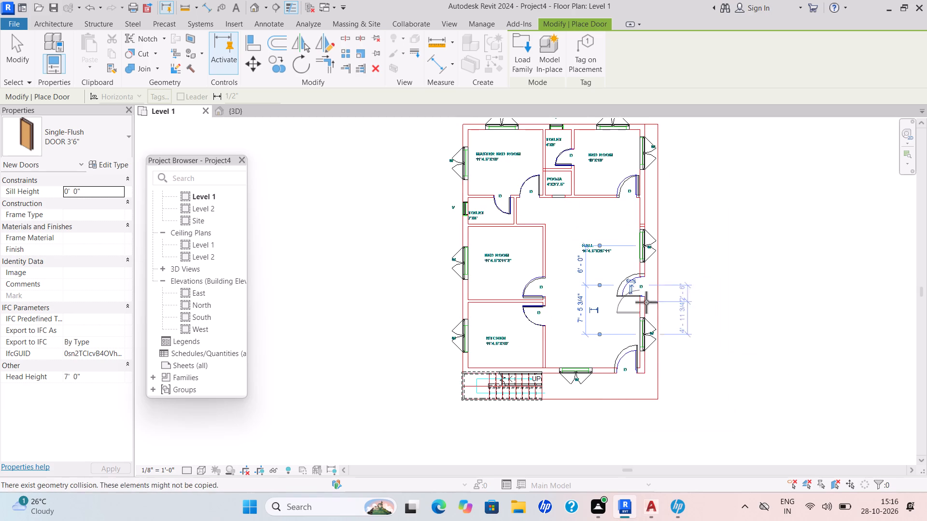
pyautogui.press('Escape')
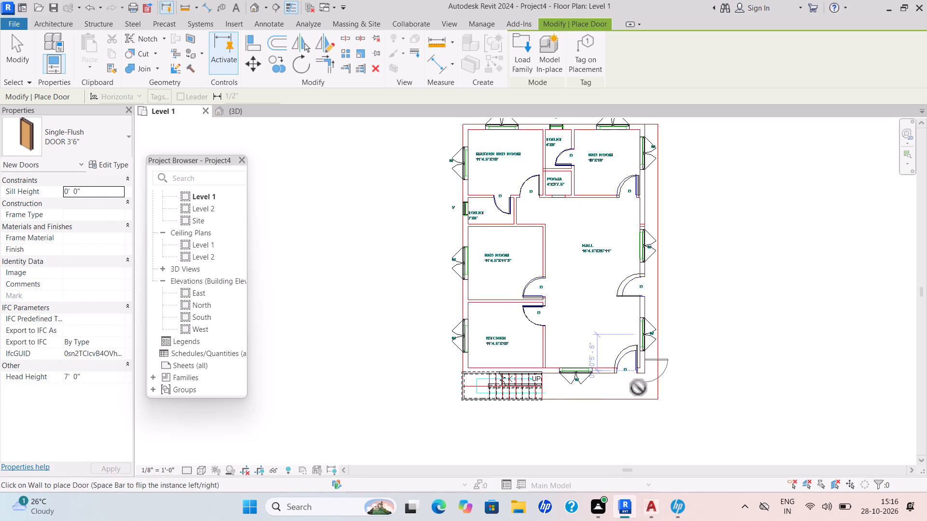
pyautogui.moveTo(644, 379); pyautogui.dragTo(603, 378, button='middle')
pyautogui.scroll(-1, 644, 379)
pyautogui.press('Escape')
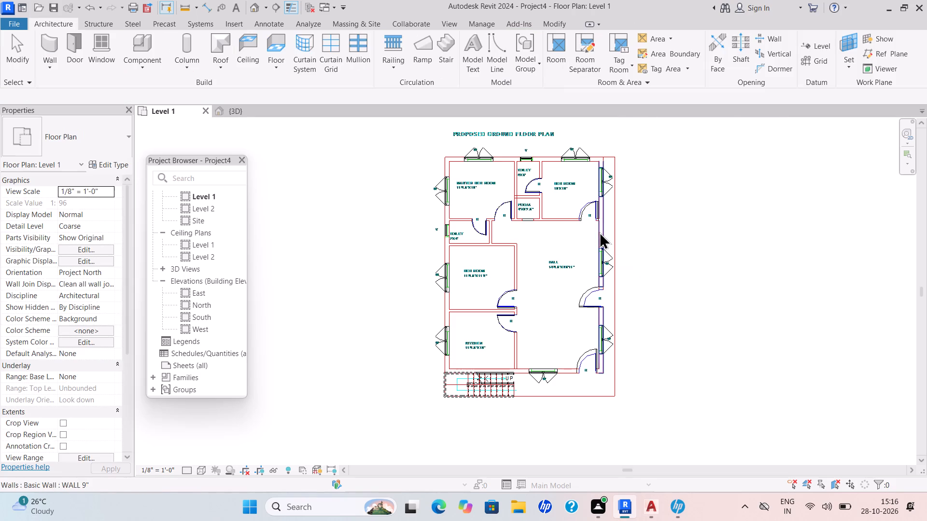
# Check the placed doors around the hall, kitchen and bedrooms against the CAD symbols in the floor plan.
pyautogui.scroll(5, 614, 364)
pyautogui.moveTo(608, 268); pyautogui.dragTo(608, 291, button='middle')
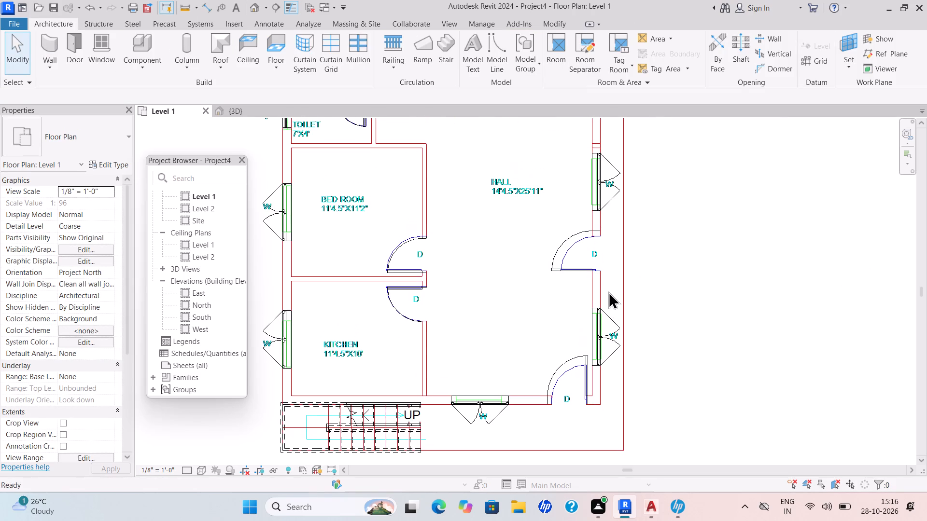
pyautogui.moveTo(611, 301); pyautogui.dragTo(628, 256, button='middle')
pyautogui.scroll(1, 611, 301)
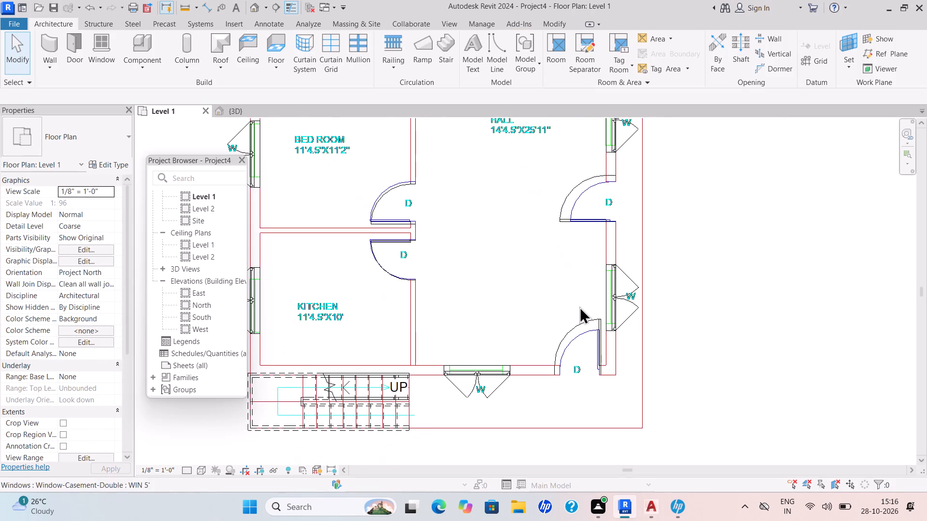
pyautogui.moveTo(579, 309); pyautogui.dragTo(578, 329, button='middle')
pyautogui.scroll(-2, 578, 320)
pyautogui.middleClick(578, 329)
pyautogui.scroll(-3, 414, 285)
pyautogui.moveTo(419, 297); pyautogui.dragTo(427, 332, button='middle')
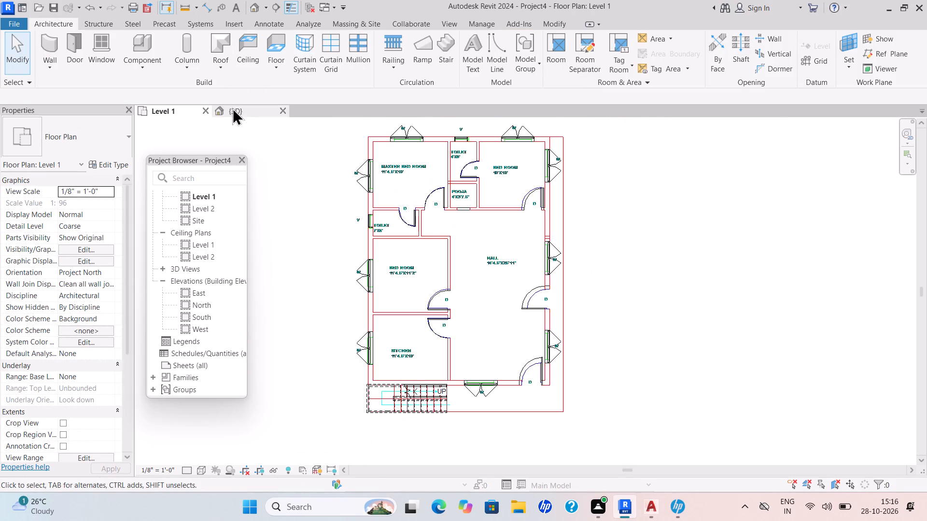
# Inspect the doors, windows and staircase of the ground floor model in the 3D view.
pyautogui.click(232, 108)
pyautogui.scroll(1, 477, 196)
pyautogui.scroll(-2, 479, 199)
pyautogui.keyDown('shift'); pyautogui.moveTo(492, 222); pyautogui.dragTo(558, 132, button='middle'); pyautogui.keyUp('shift')
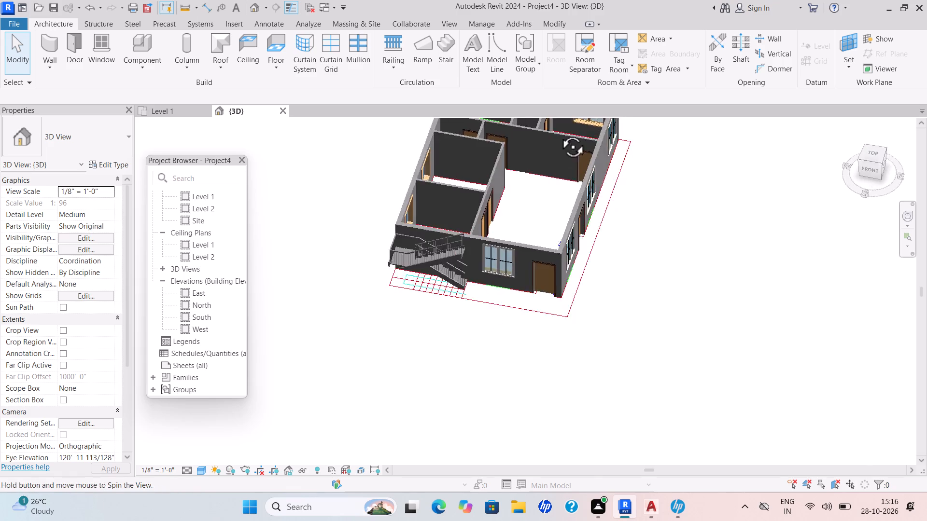
pyautogui.keyDown('shift'); pyautogui.moveTo(558, 132); pyautogui.dragTo(576, 106, button='middle'); pyautogui.keyUp('shift')
pyautogui.keyDown('shift'); pyautogui.scroll(2, 576, 106); pyautogui.keyUp('shift')
pyautogui.keyDown('shift'); pyautogui.moveTo(530, 198); pyautogui.dragTo(589, 122, button='middle'); pyautogui.keyUp('shift')
pyautogui.moveTo(592, 131); pyautogui.dragTo(570, 227, button='middle')
pyautogui.keyDown('shift'); pyautogui.moveTo(562, 218); pyautogui.dragTo(564, 278, button='middle'); pyautogui.keyUp('shift')
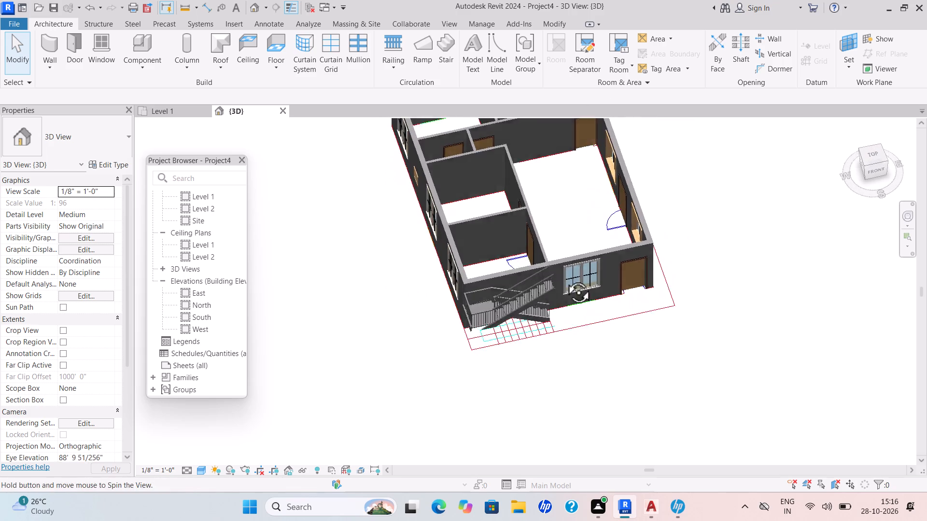
pyautogui.keyDown('shift'); pyautogui.moveTo(564, 278); pyautogui.dragTo(566, 291, button='middle'); pyautogui.keyUp('shift')
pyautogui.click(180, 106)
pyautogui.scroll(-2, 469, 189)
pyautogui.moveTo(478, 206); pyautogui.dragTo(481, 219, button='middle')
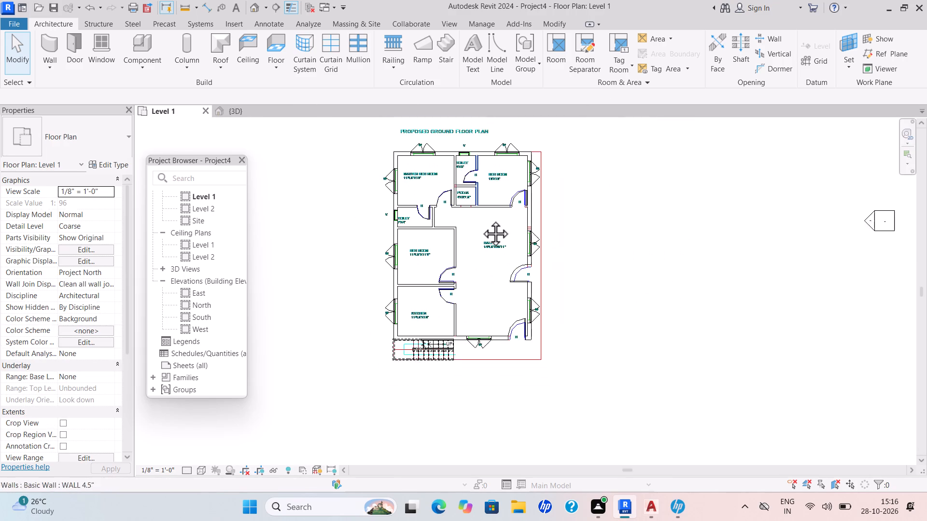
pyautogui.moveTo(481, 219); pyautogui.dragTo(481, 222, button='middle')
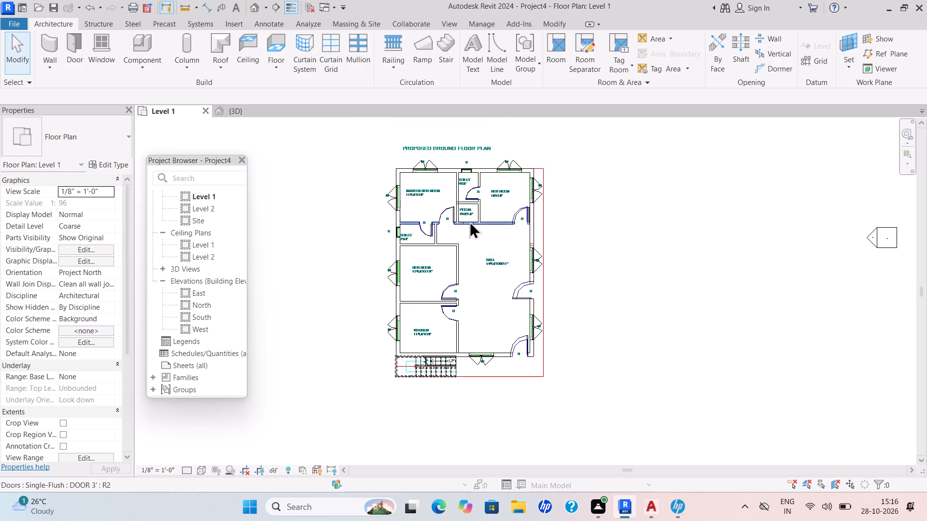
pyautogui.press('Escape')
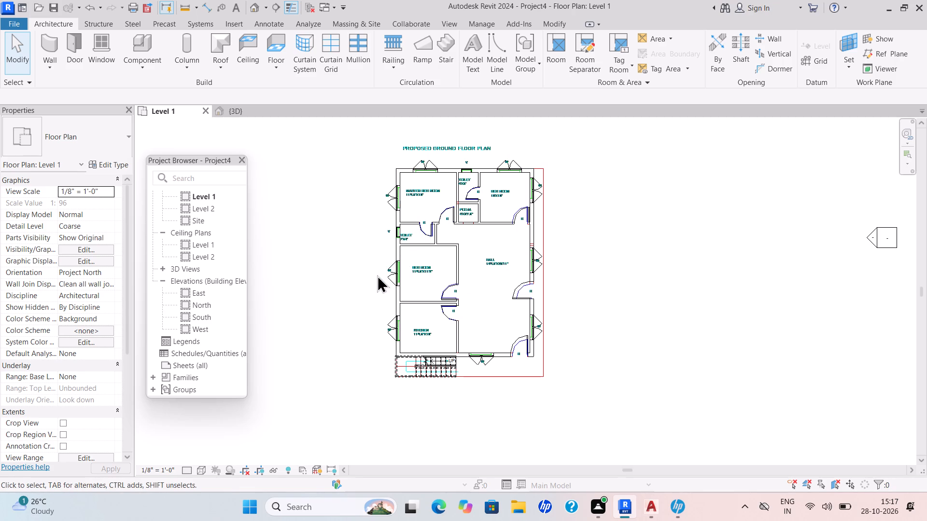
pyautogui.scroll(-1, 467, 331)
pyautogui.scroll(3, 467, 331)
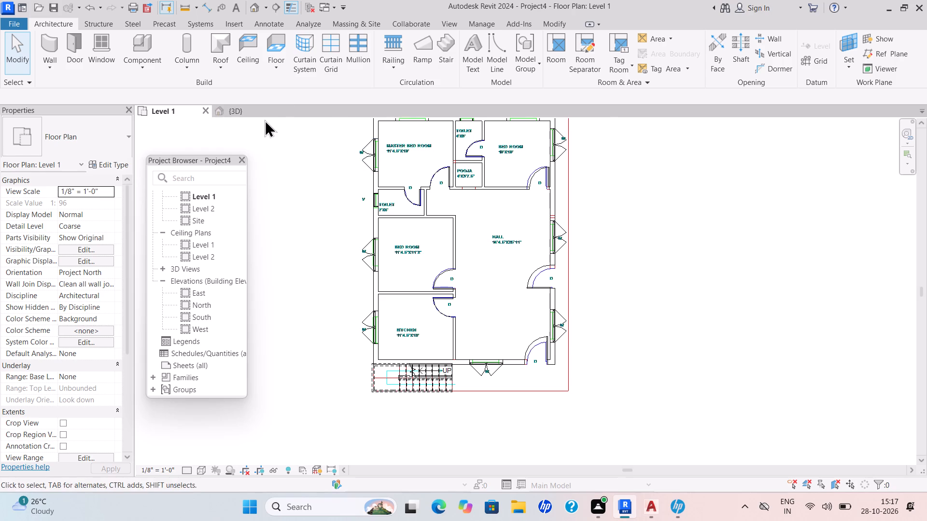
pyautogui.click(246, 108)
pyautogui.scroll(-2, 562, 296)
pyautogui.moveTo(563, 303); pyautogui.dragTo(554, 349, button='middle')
# Start a floor in the Level 1 plan and duplicate the Generic - 12" floor type as FLOOR 6".
pyautogui.click(183, 115)
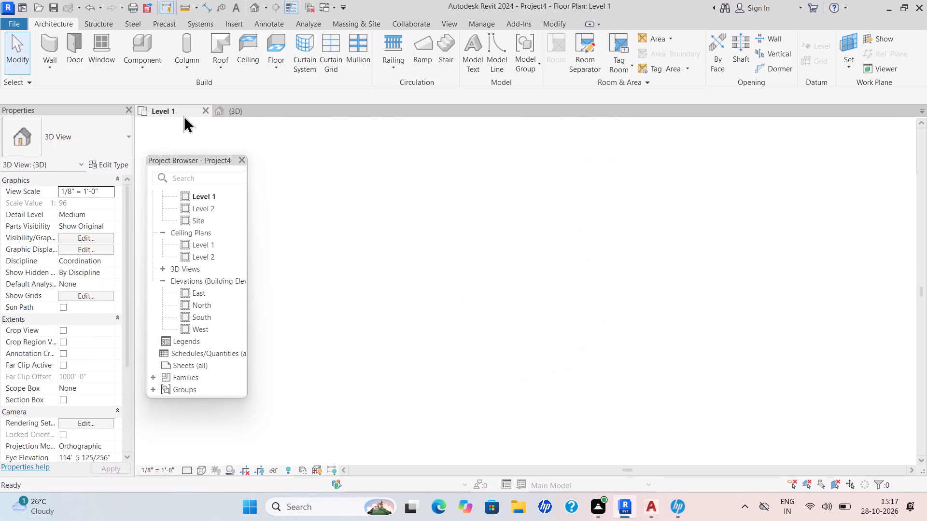
pyautogui.click(276, 69)
pyautogui.moveTo(286, 83); pyautogui.dragTo(285, 96)
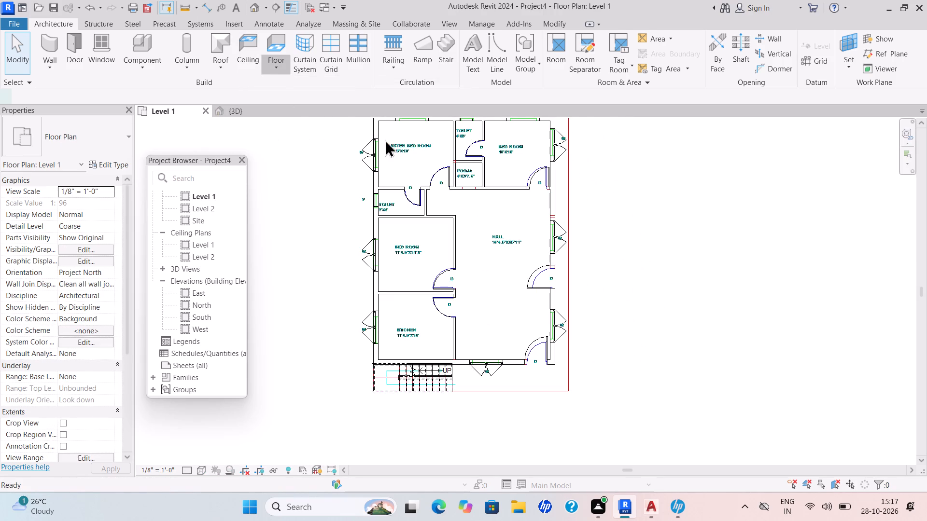
pyautogui.click(101, 159)
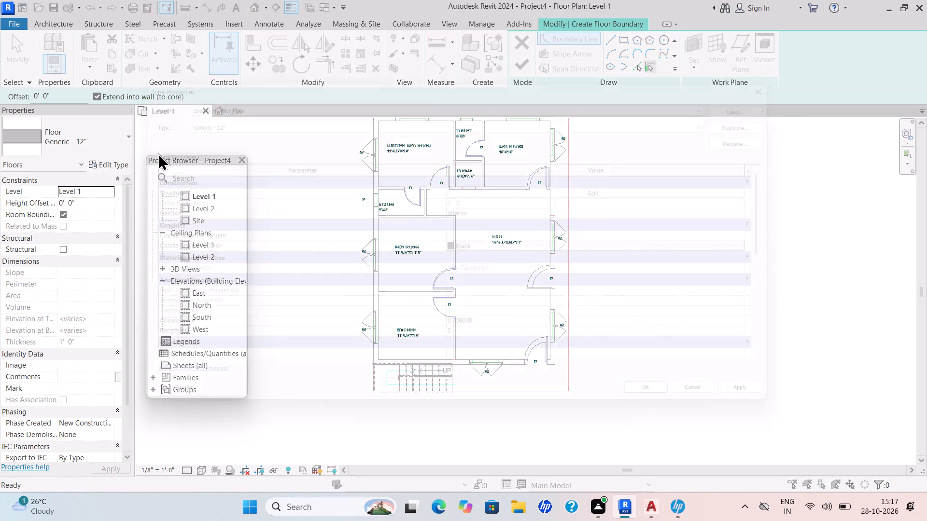
pyautogui.click(787, 112)
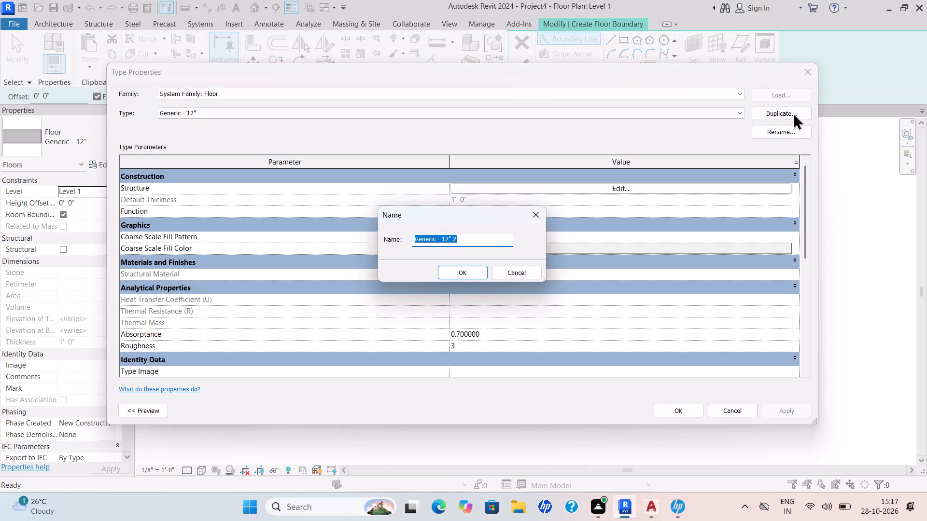
pyautogui.press('BackSpace')
pyautogui.write('FLOOR 6"')
pyautogui.press('Return')
# Set the structure layer thickness of the FLOOR 6" type to 6" and accept the type settings.
pyautogui.click(615, 184)
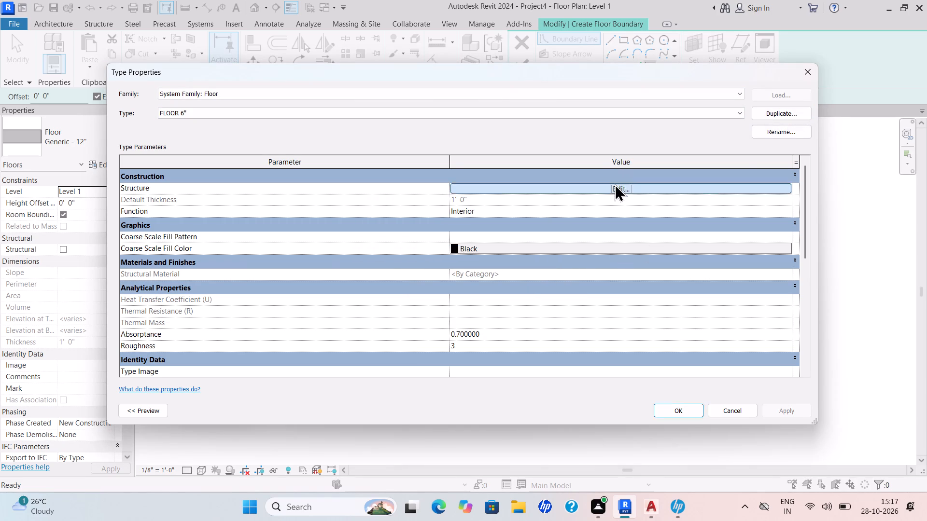
pyautogui.moveTo(444, 184); pyautogui.dragTo(426, 202)
pyautogui.press('BackSpace')
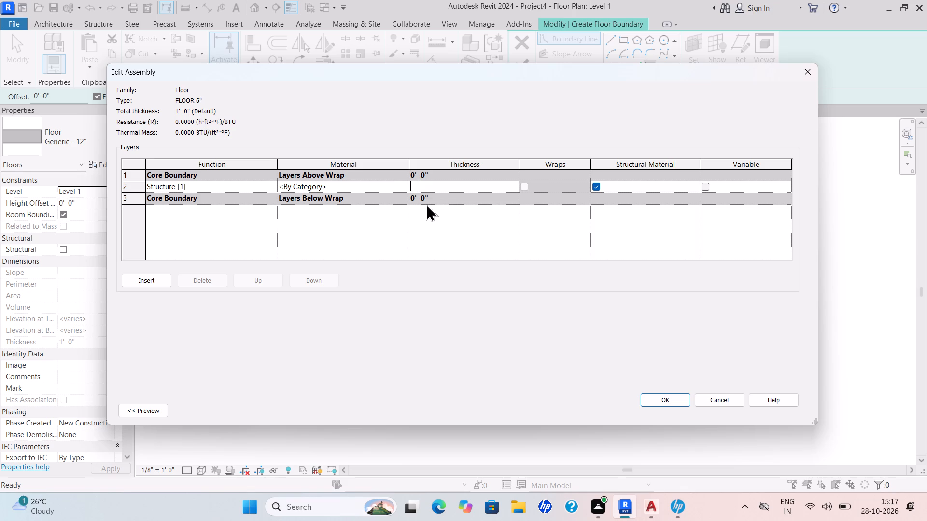
pyautogui.write('6"')
pyautogui.press('Return')
pyautogui.click(662, 398)
pyautogui.click(773, 405)
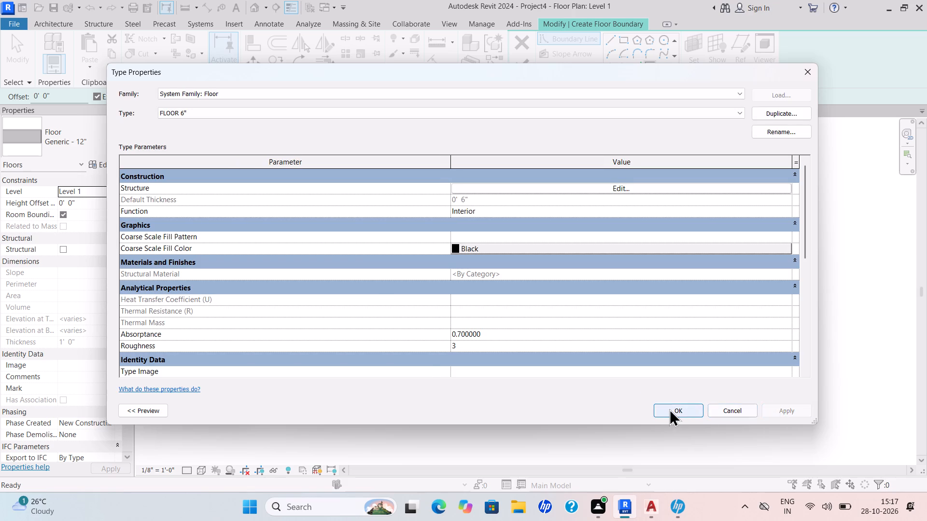
pyautogui.click(669, 409)
# Sketch a rectangular floor boundary between opposite outer corners of the exterior walls, excluding the staircase, and finish the floor.
pyautogui.click(625, 36)
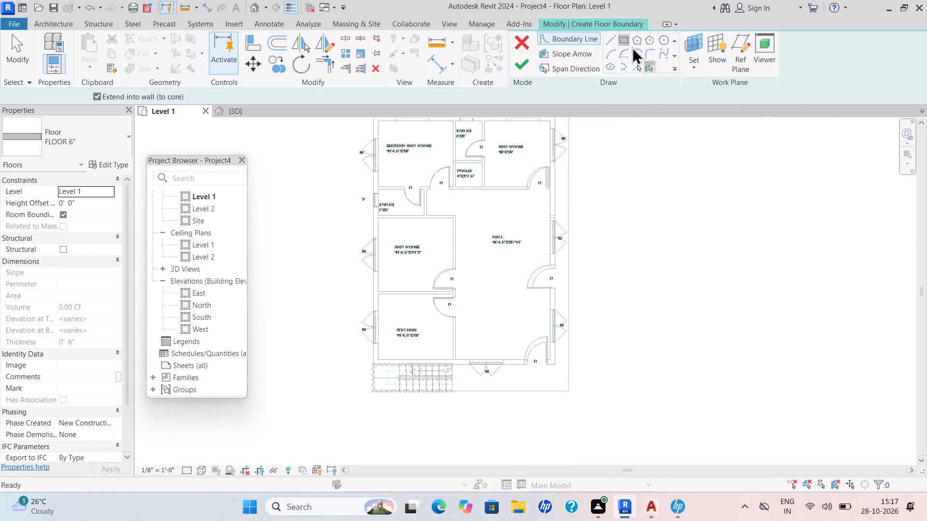
pyautogui.scroll(-3, 696, 264)
pyautogui.moveTo(691, 275); pyautogui.dragTo(668, 324, button='middle')
pyautogui.scroll(1, 668, 324)
pyautogui.scroll(2, 431, 199)
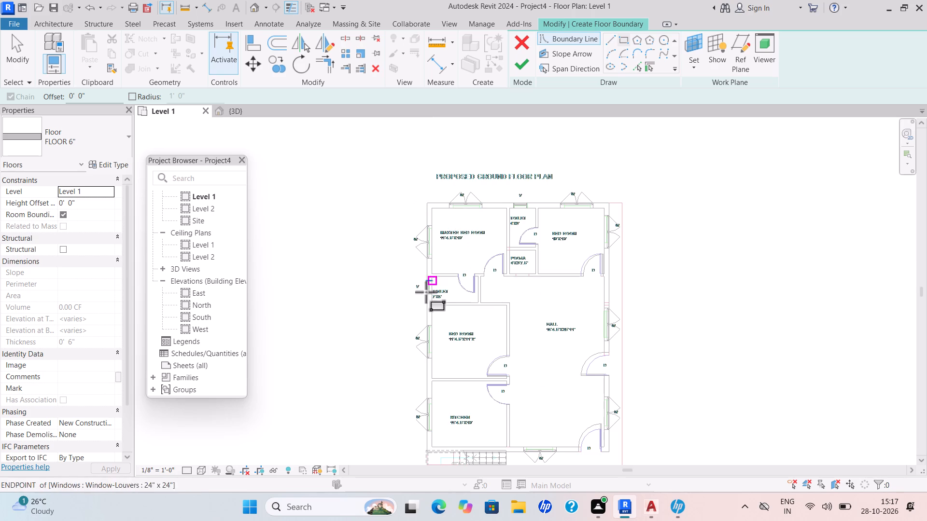
pyautogui.click(623, 36)
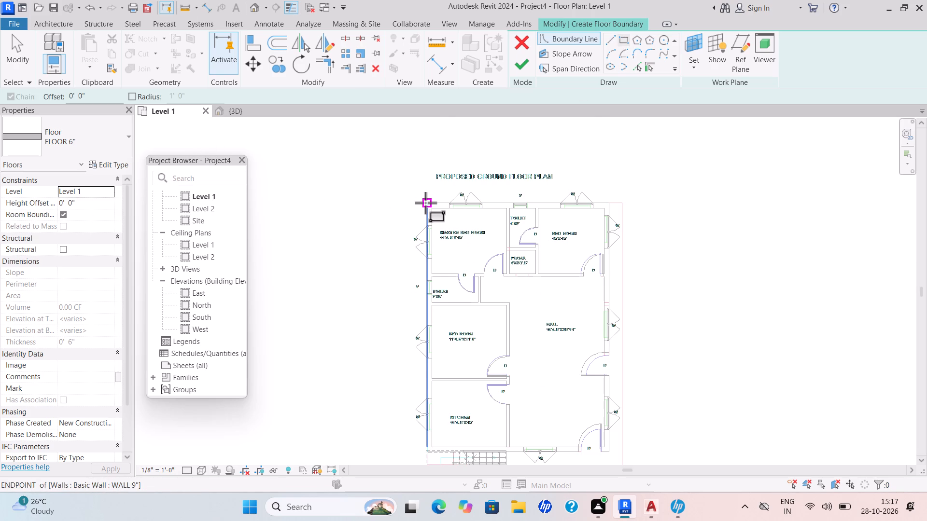
pyautogui.scroll(4, 426, 203)
pyautogui.click(430, 205)
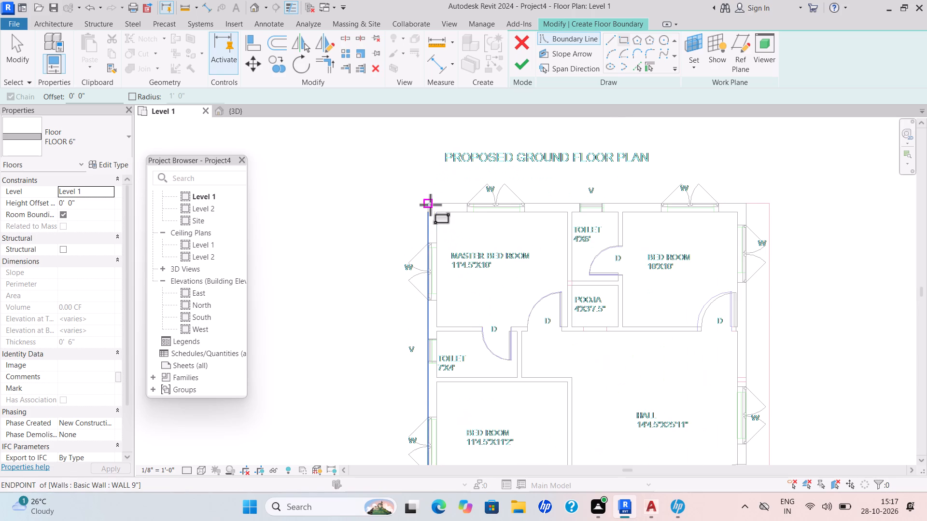
pyautogui.scroll(-5, 793, 415)
pyautogui.moveTo(793, 415); pyautogui.dragTo(775, 118, button='middle')
pyautogui.scroll(1, 775, 125)
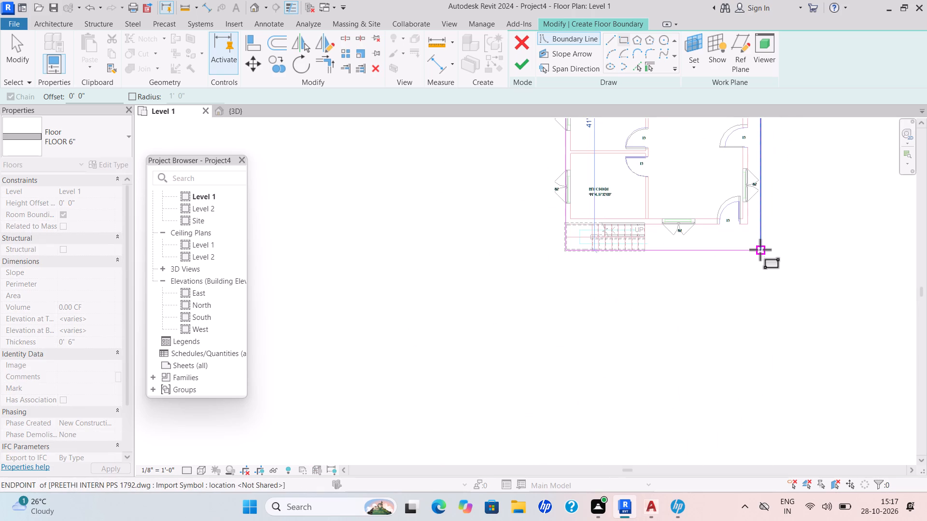
pyautogui.scroll(6, 748, 226)
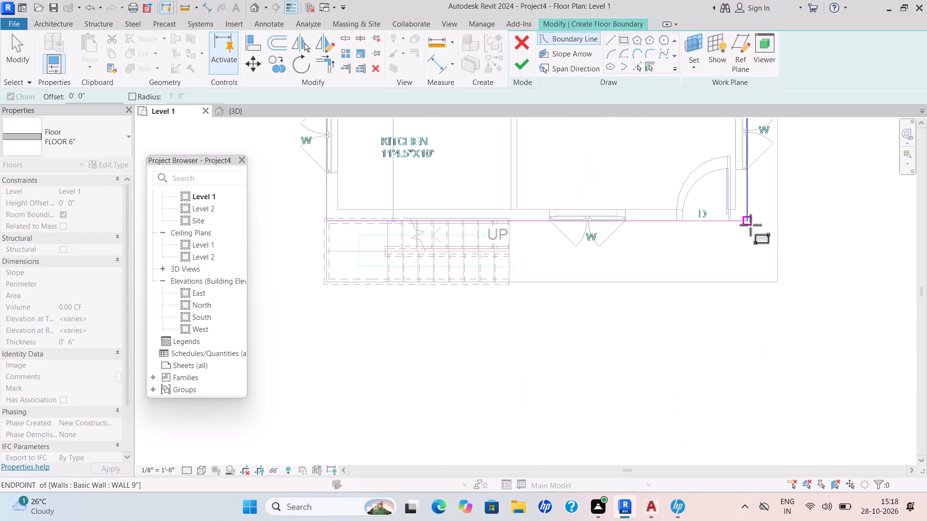
pyautogui.click(750, 225)
pyautogui.click(526, 69)
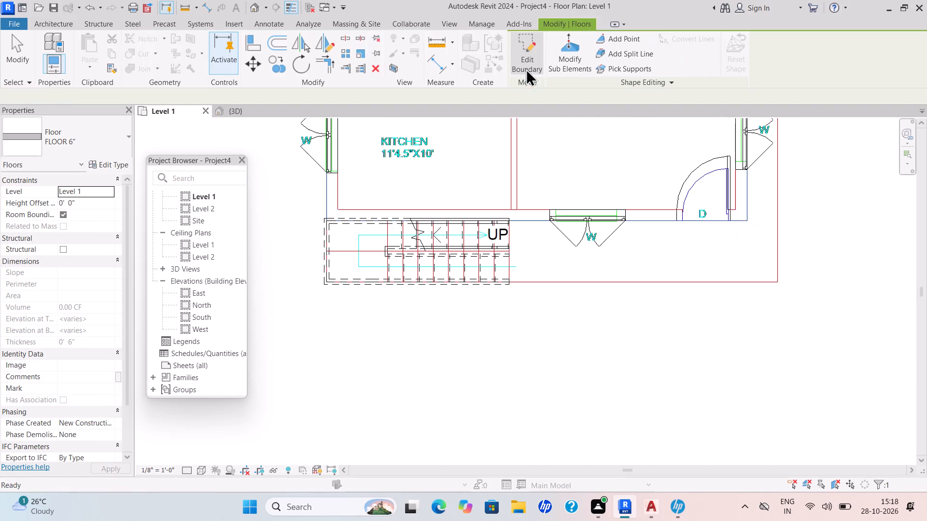
# Inspect the new floor slab in the 3D view.
pyautogui.scroll(1, 623, 186)
pyautogui.moveTo(623, 187); pyautogui.dragTo(593, 315, button='middle')
pyautogui.scroll(-3, 601, 296)
pyautogui.click(239, 115)
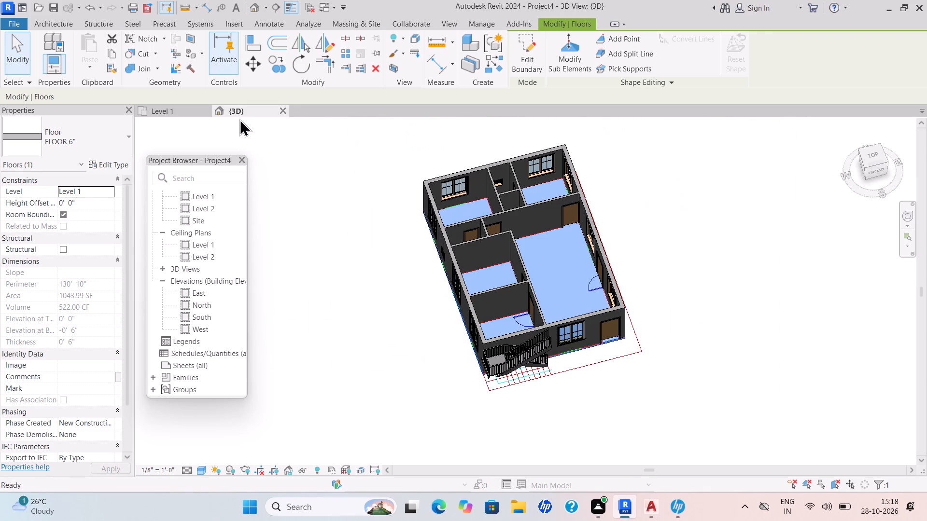
pyautogui.press('Escape')
pyautogui.scroll(2, 568, 261)
# Start a roof by footprint from the Level 1 plan, moved to Level 2, and duplicate the Generic - 12" type as ROOF 6".
pyautogui.click(177, 111)
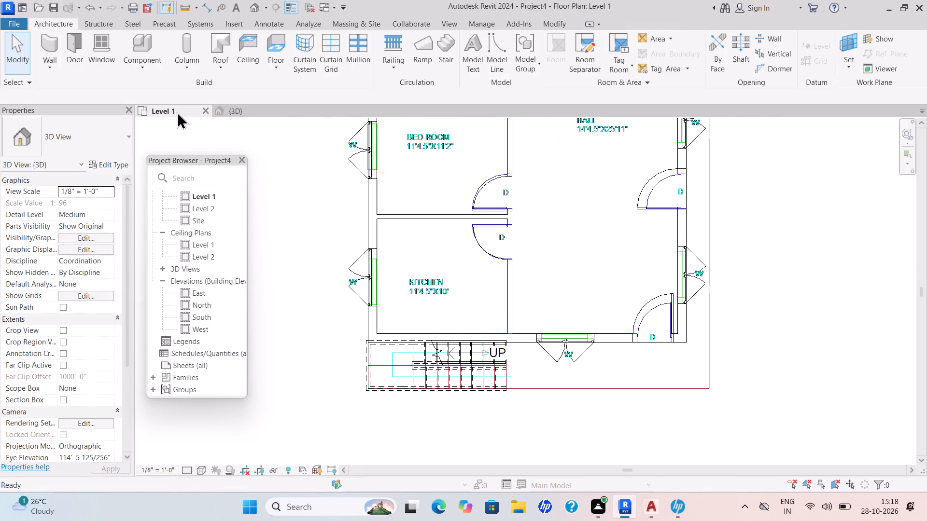
pyautogui.click(221, 65)
pyautogui.moveTo(237, 82); pyautogui.dragTo(238, 86)
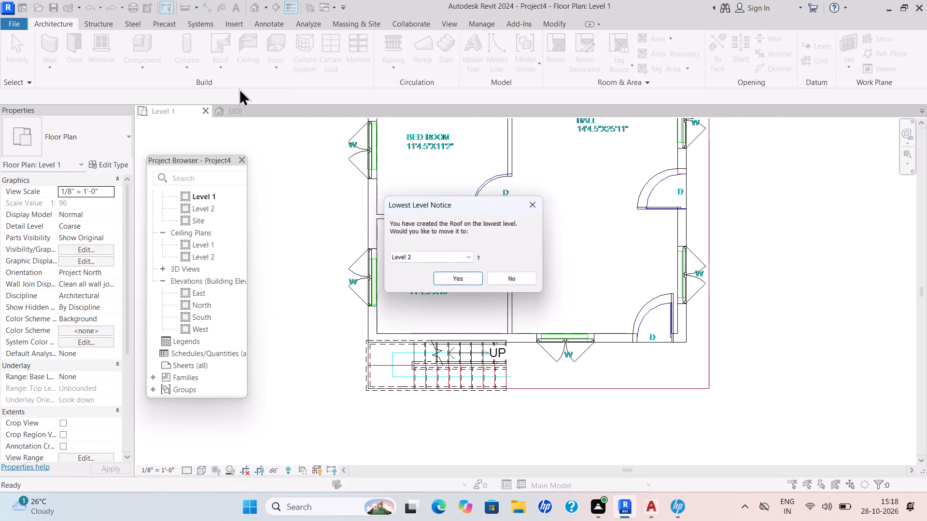
pyautogui.click(451, 278)
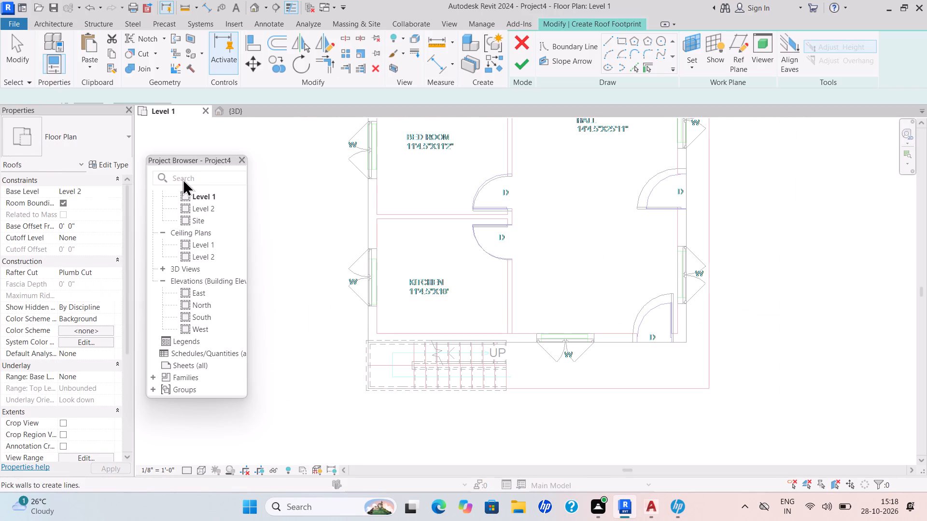
pyautogui.click(109, 160)
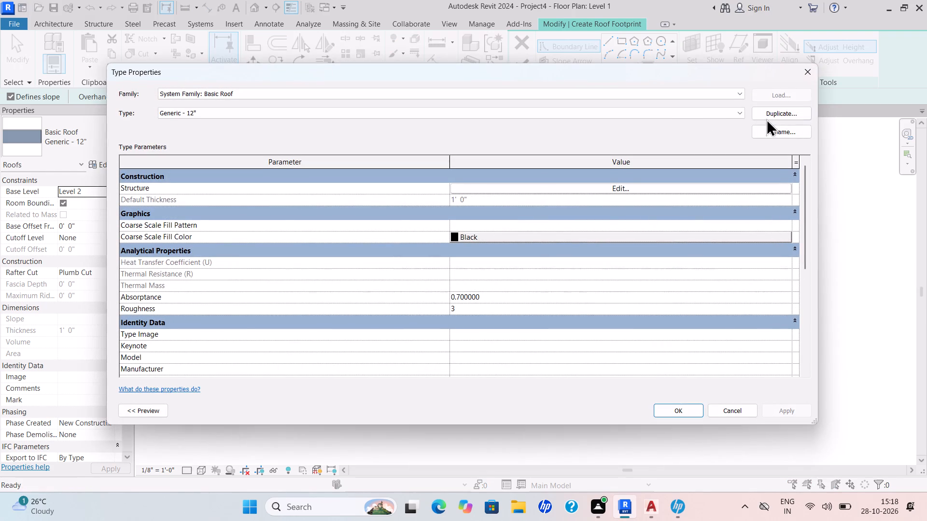
pyautogui.click(771, 115)
pyautogui.press('BackSpace')
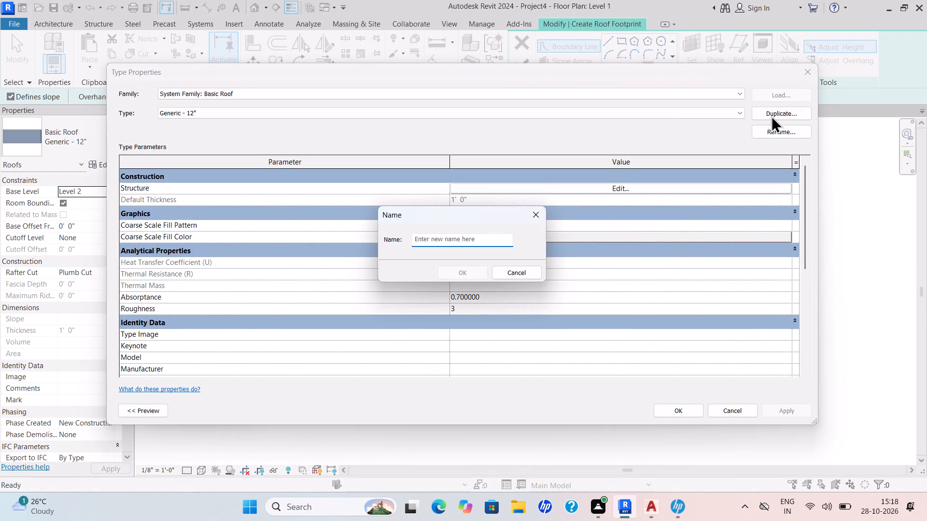
pyautogui.write('ROOF 6"')
pyautogui.press('Return')
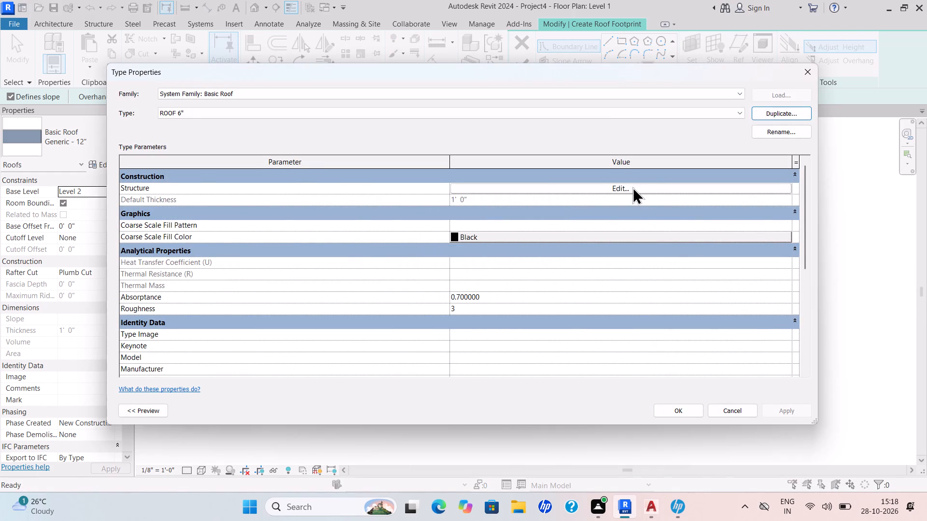
# Set the structure layer thickness of the ROOF 6" type to 6" and accept the type settings.
pyautogui.click(628, 187)
pyautogui.moveTo(471, 186); pyautogui.dragTo(470, 191)
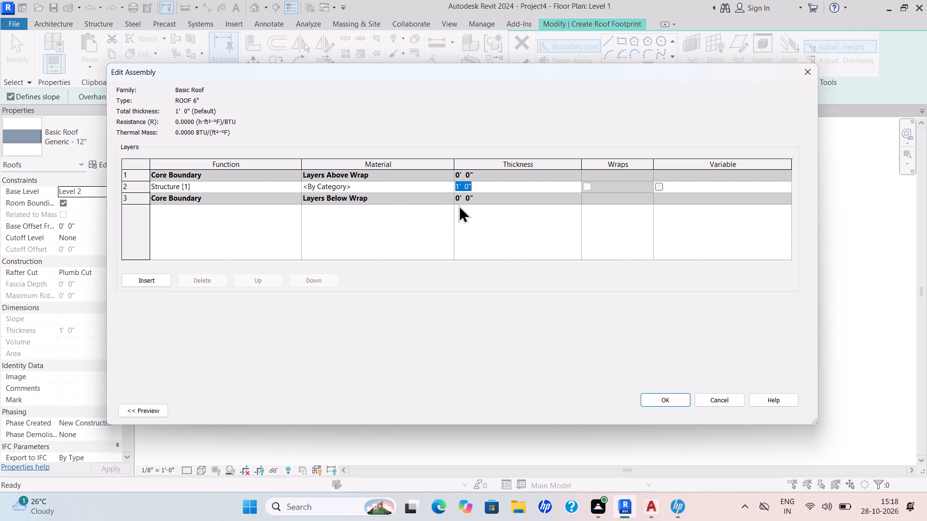
pyautogui.press('BackSpace')
pyautogui.write('6"')
pyautogui.press('Return')
pyautogui.click(673, 400)
pyautogui.click(786, 411)
pyautogui.click(685, 414)
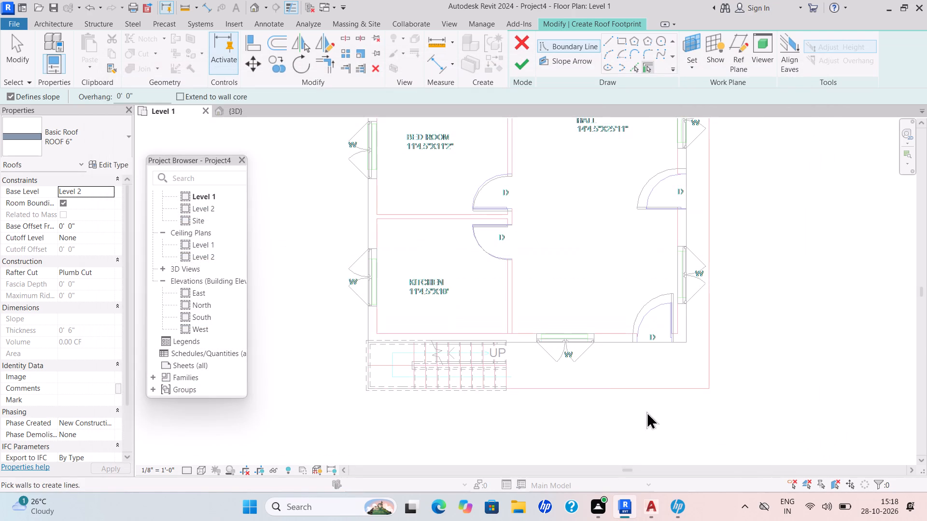
# Sketch a rectangular roof footprint without slope, offset 3' outside the exterior walls, finish it and attach the highlighted walls.
pyautogui.scroll(-3, 595, 287)
pyautogui.moveTo(594, 288); pyautogui.dragTo(585, 300, button='middle')
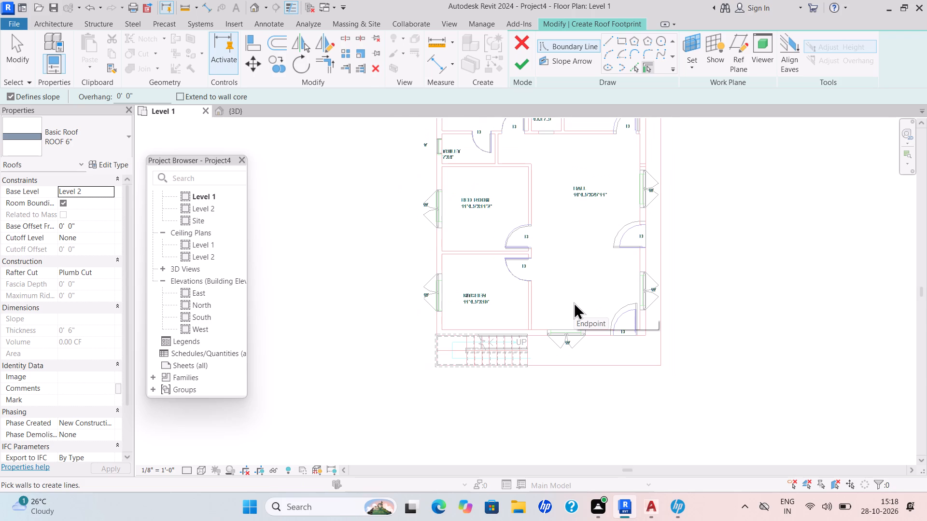
pyautogui.scroll(-2, 564, 282)
pyautogui.moveTo(564, 282); pyautogui.dragTo(527, 321, button='middle')
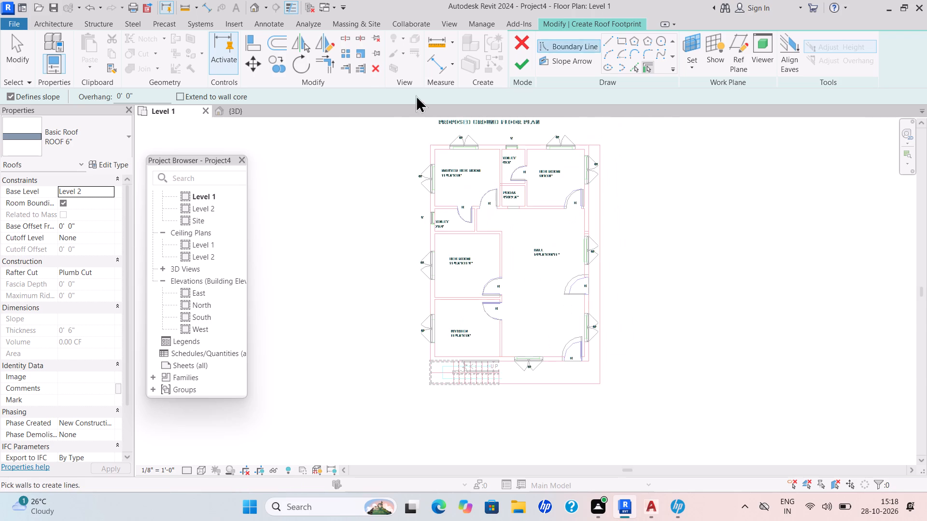
pyautogui.click(9, 97)
pyautogui.moveTo(149, 93); pyautogui.dragTo(88, 107)
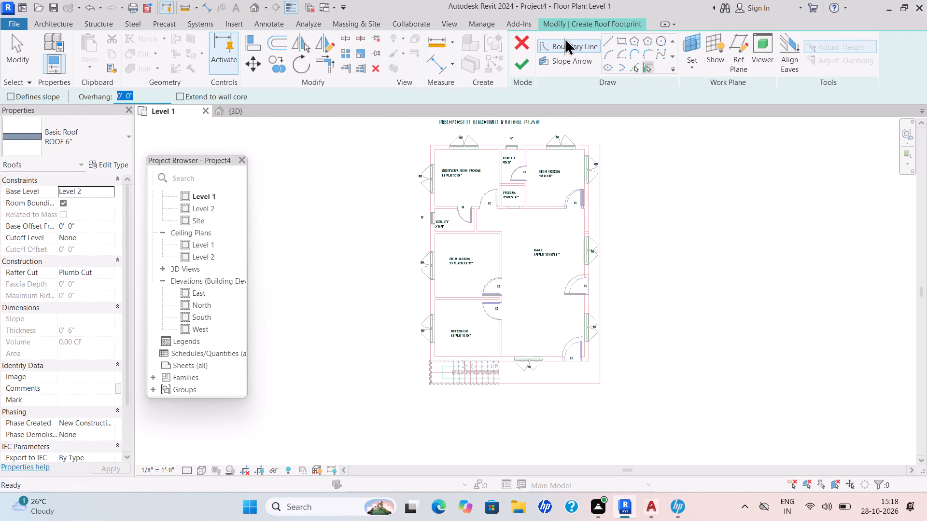
pyautogui.doubleClick(623, 41)
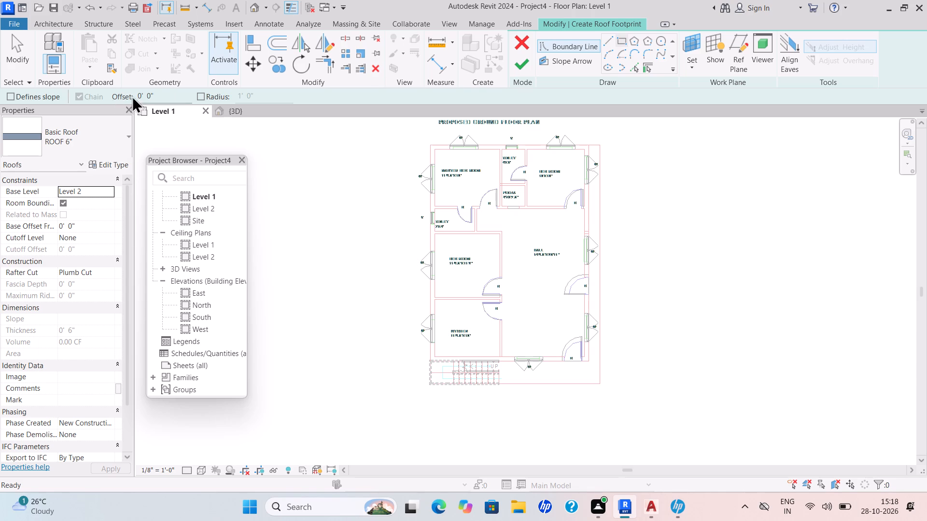
pyautogui.moveTo(165, 101); pyautogui.dragTo(80, 145)
pyautogui.press('BackSpace')
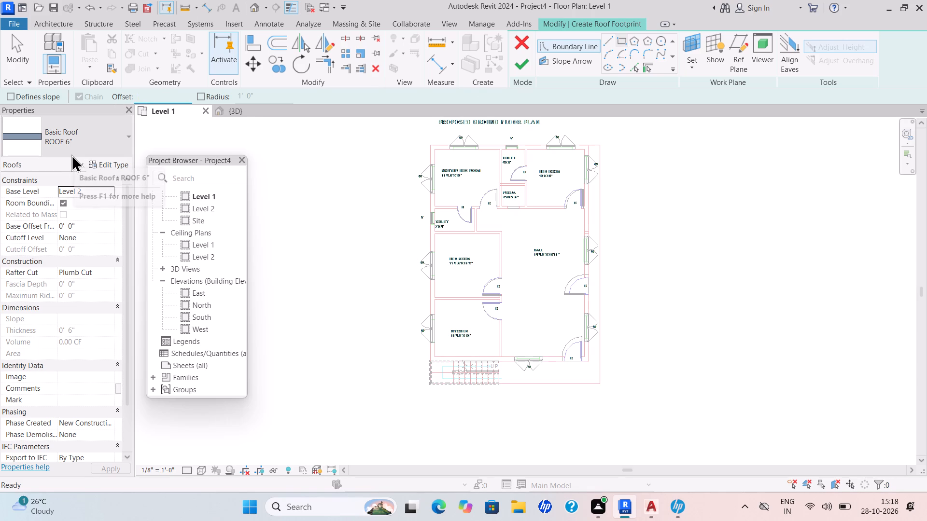
pyautogui.write("3'")
pyautogui.press('Return')
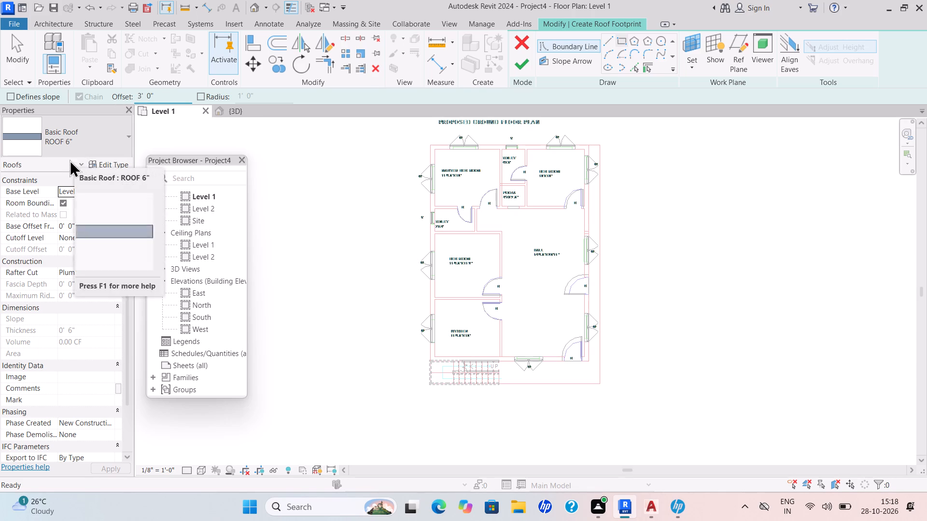
pyautogui.scroll(-2, 824, 129)
pyautogui.moveTo(797, 180); pyautogui.dragTo(770, 224, button='middle')
pyautogui.scroll(3, 536, 203)
pyautogui.scroll(-1, 534, 203)
pyautogui.scroll(1, 532, 203)
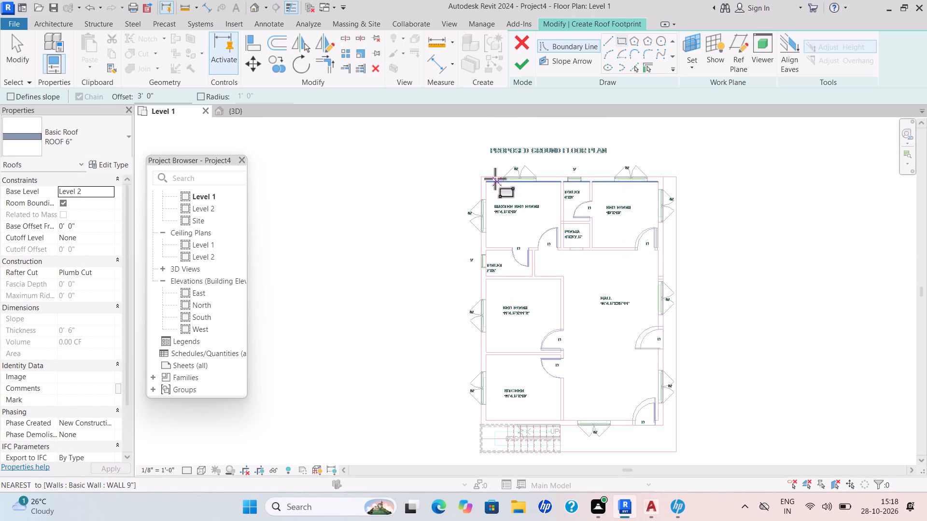
pyautogui.moveTo(485, 172); pyautogui.dragTo(496, 183)
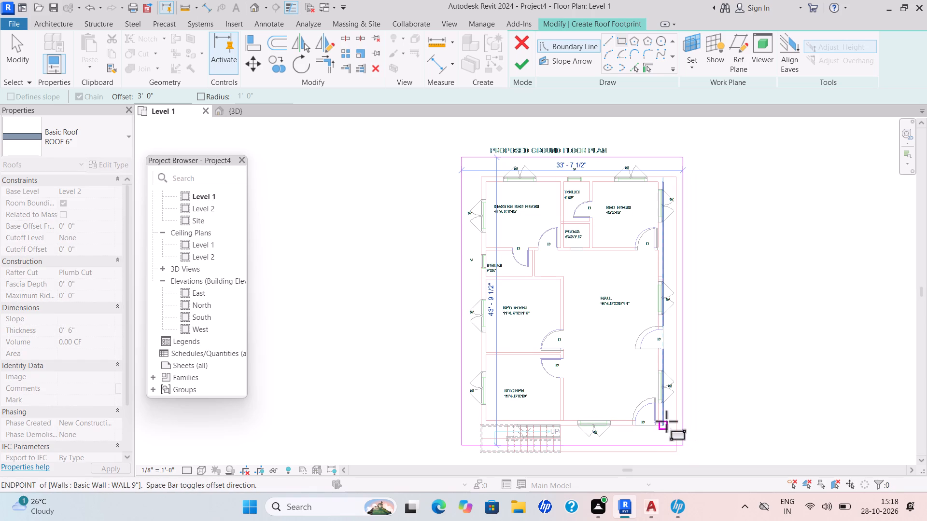
pyautogui.click(666, 421)
pyautogui.click(523, 69)
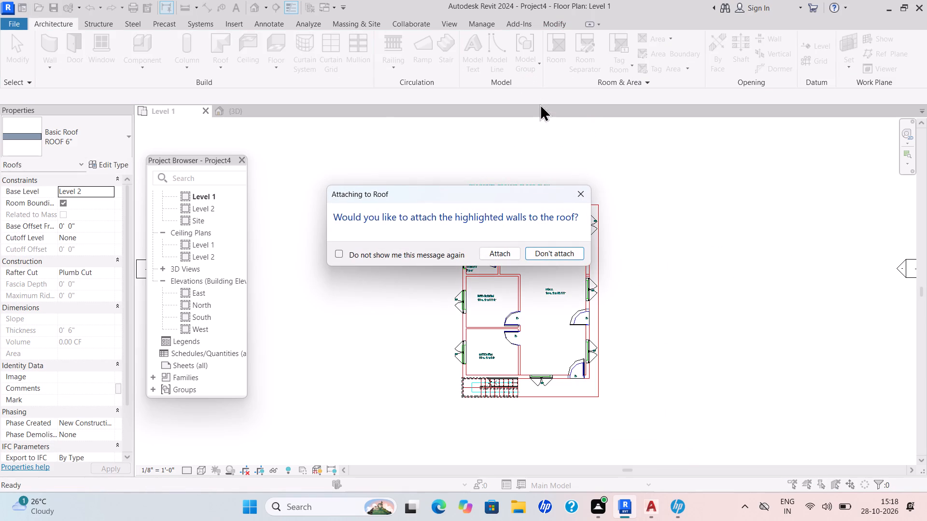
pyautogui.click(499, 248)
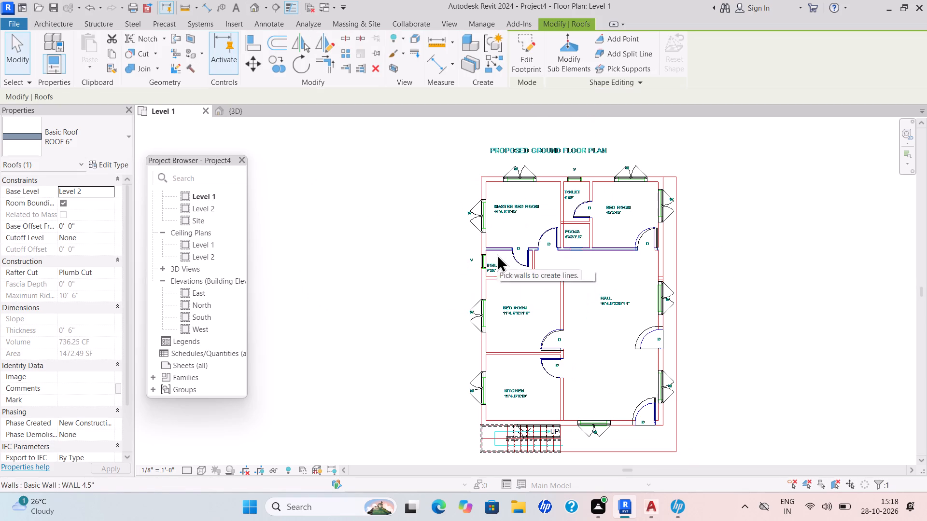
# Inspect the roof over the house in the 3D view and return to the Level 1 plan.
pyautogui.click(232, 114)
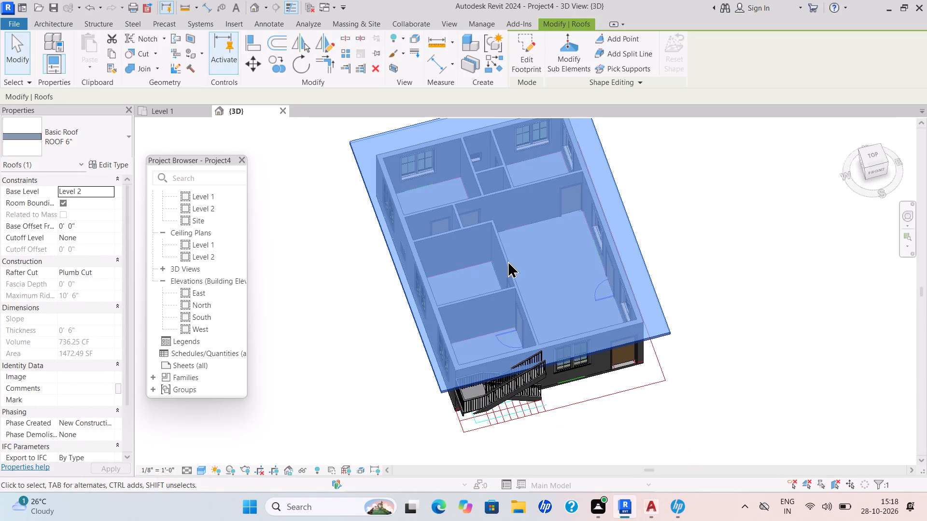
pyautogui.click(518, 265)
pyautogui.scroll(-1, 520, 270)
pyautogui.moveTo(520, 275); pyautogui.dragTo(521, 287, button='middle')
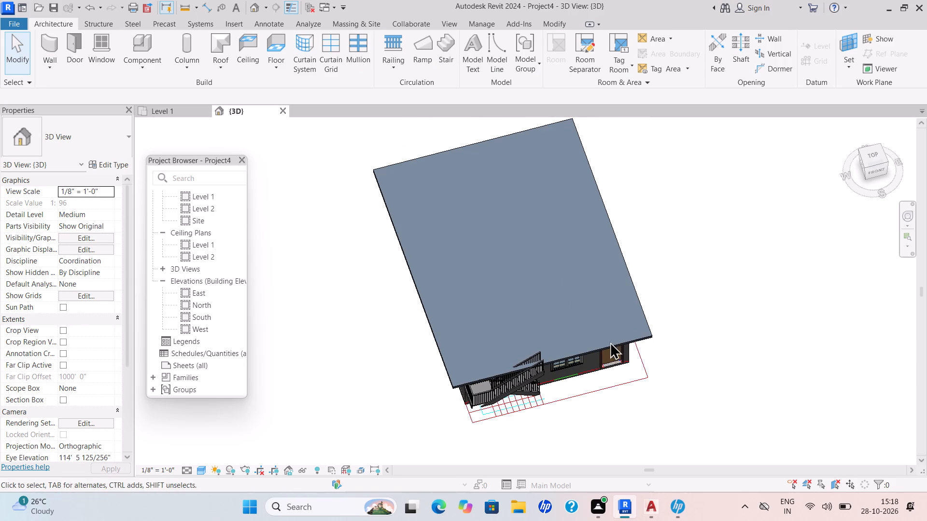
pyautogui.click(186, 108)
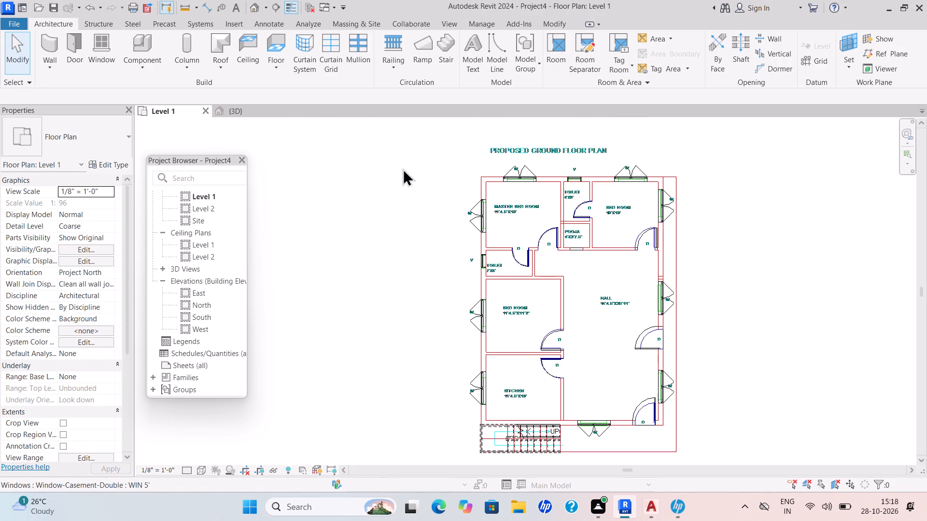
pyautogui.click(310, 111)
pyautogui.click(304, 120)
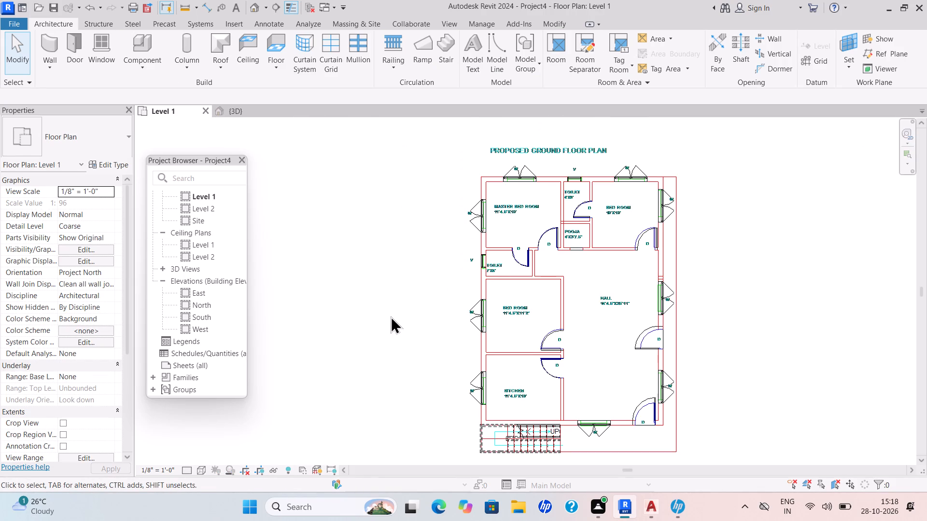
# Edit the ROOF 6" footprint so its staircase-side edge sits about 11'-0" beyond the front wall, covering the stair, and finish the sketch.
pyautogui.click(255, 114)
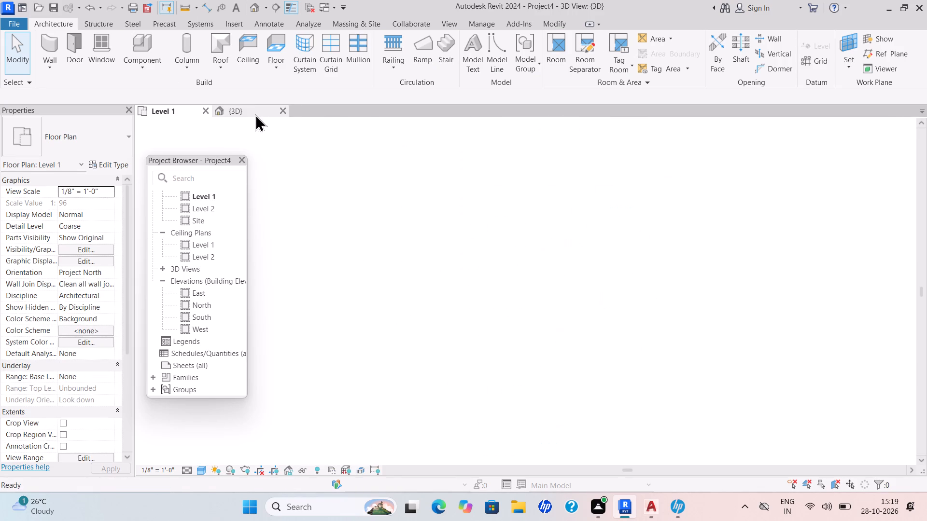
pyautogui.click(626, 338)
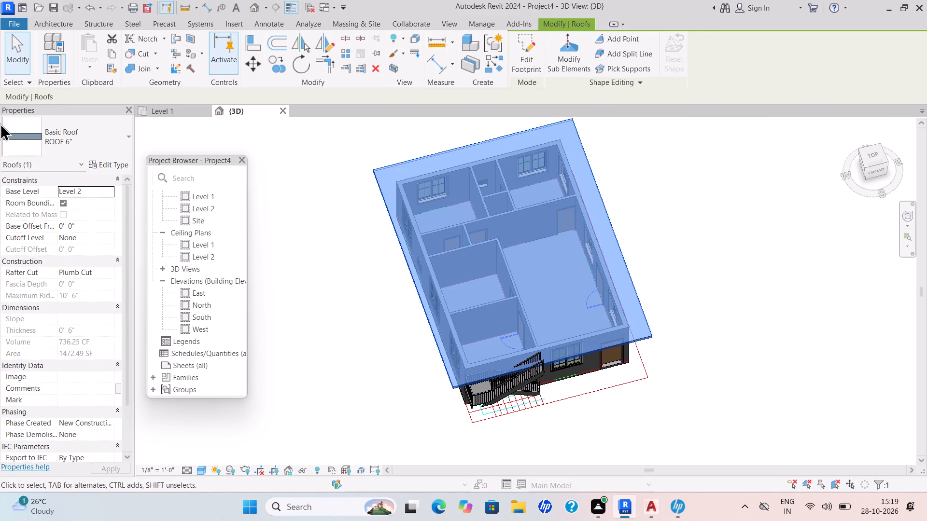
pyautogui.click(160, 111)
pyautogui.scroll(-4, 553, 230)
pyautogui.moveTo(550, 230); pyautogui.dragTo(468, 178, button='middle')
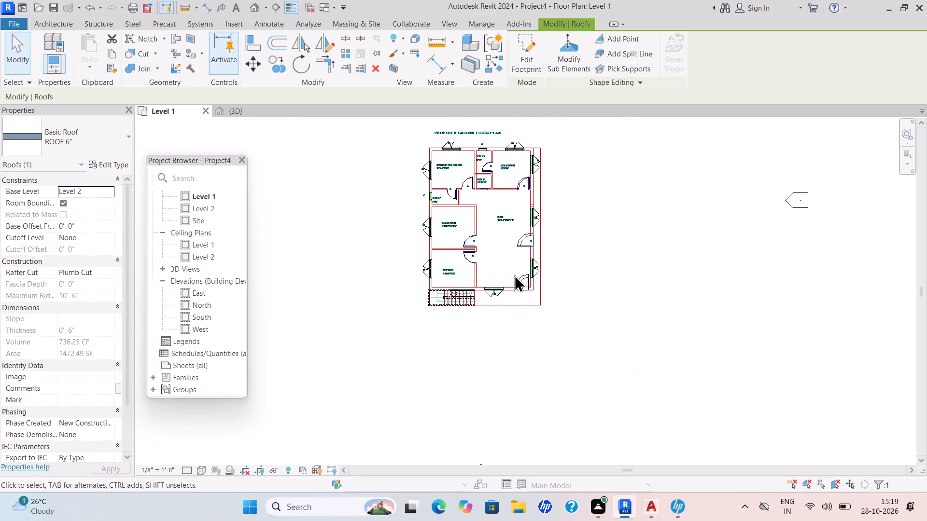
pyautogui.scroll(3, 510, 286)
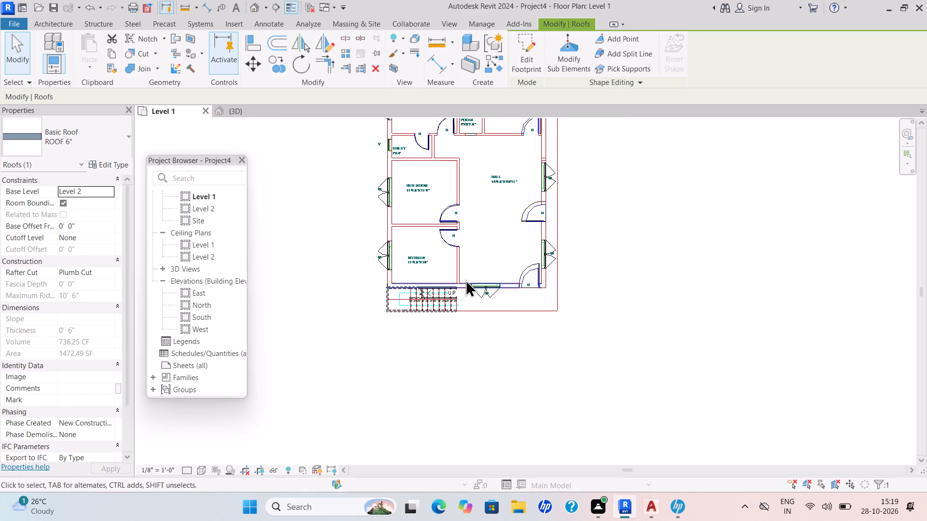
pyautogui.click(232, 111)
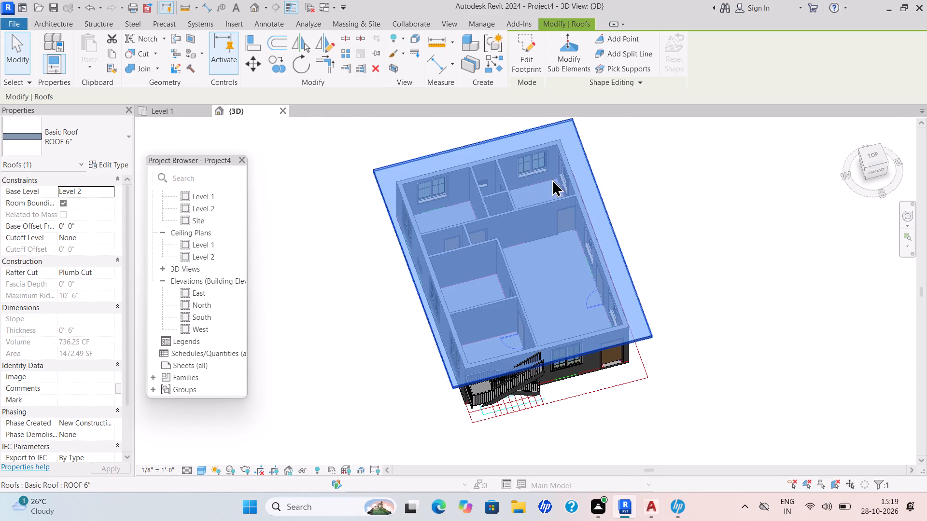
pyautogui.click(526, 53)
pyautogui.click(179, 113)
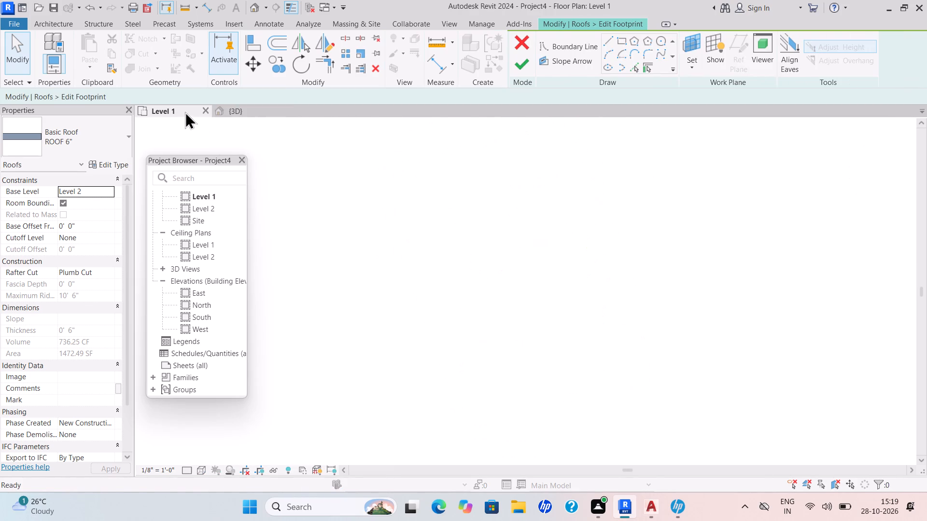
pyautogui.moveTo(491, 306); pyautogui.dragTo(502, 349)
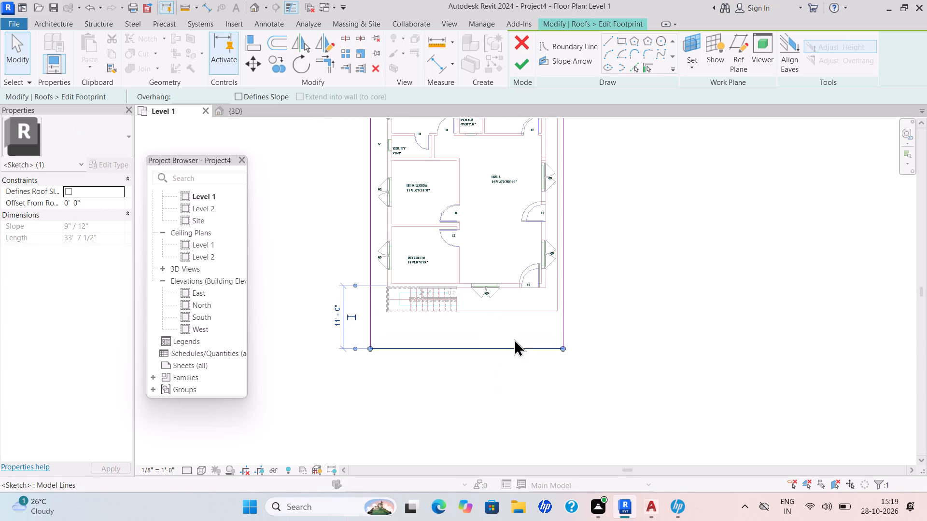
pyautogui.click(517, 60)
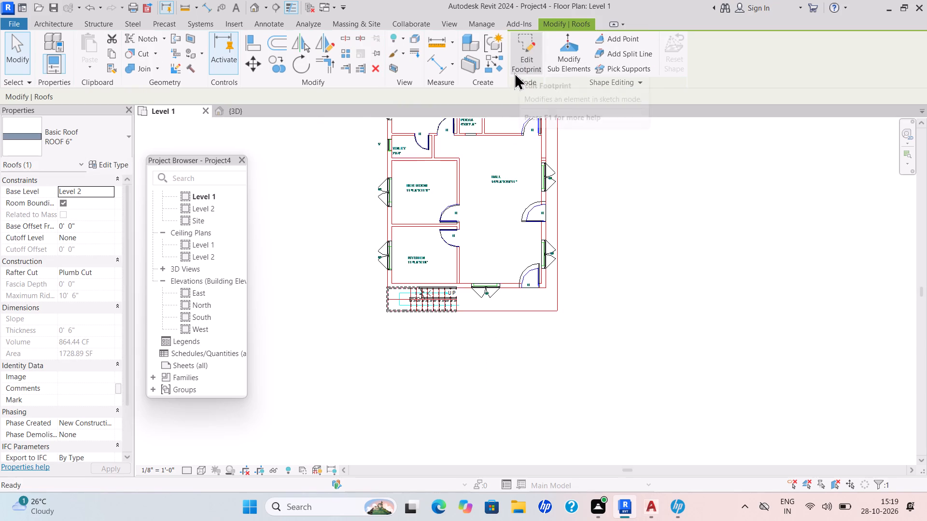
pyautogui.click(227, 109)
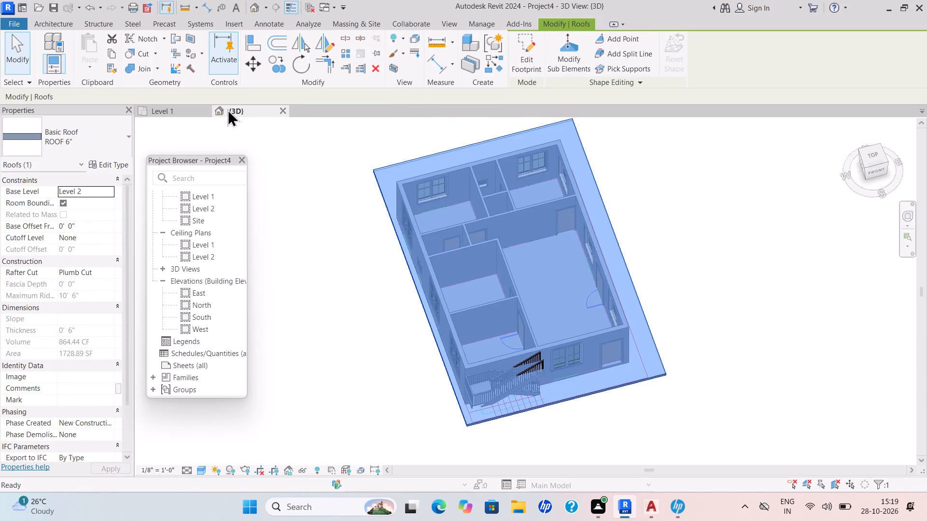
pyautogui.click(510, 278)
# Start a sketched-path Handrail - Rectangular railing from the Level 1 plan with base level Level 2 and base offset 6".
pyautogui.scroll(-4, 515, 280)
pyautogui.moveTo(515, 280); pyautogui.dragTo(496, 296, button='middle')
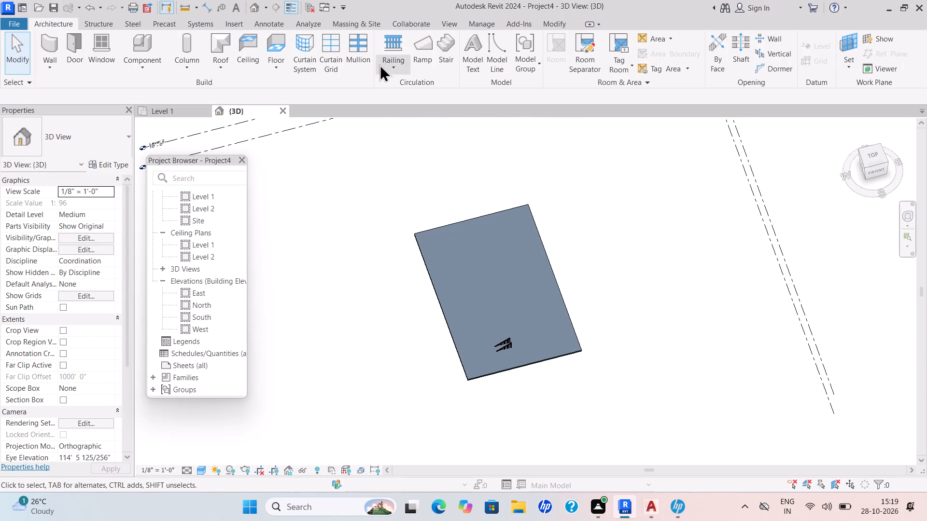
pyautogui.click(392, 69)
pyautogui.click(400, 85)
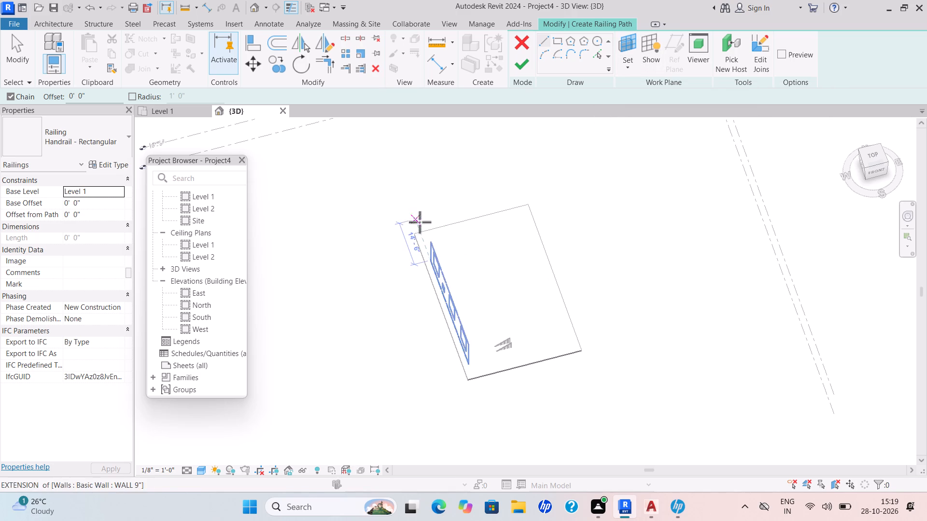
pyautogui.click(171, 110)
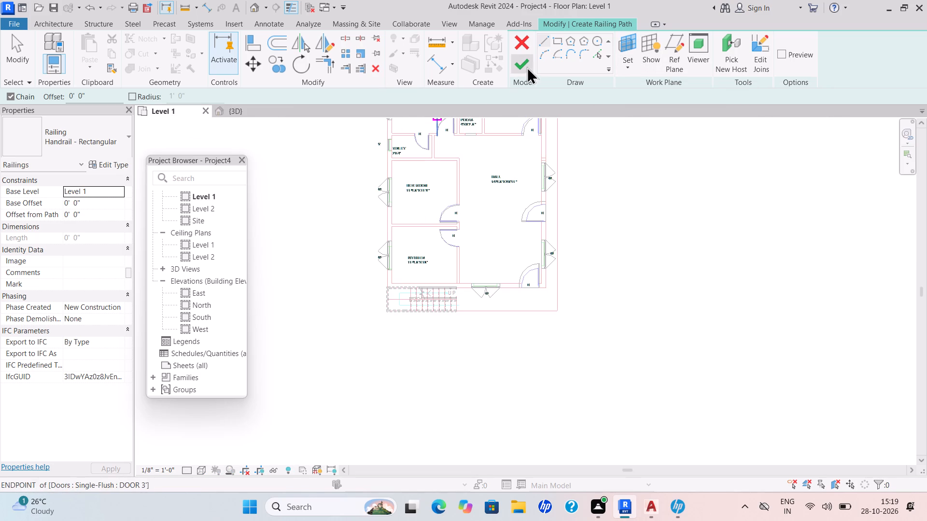
pyautogui.click(513, 65)
pyautogui.click(877, 471)
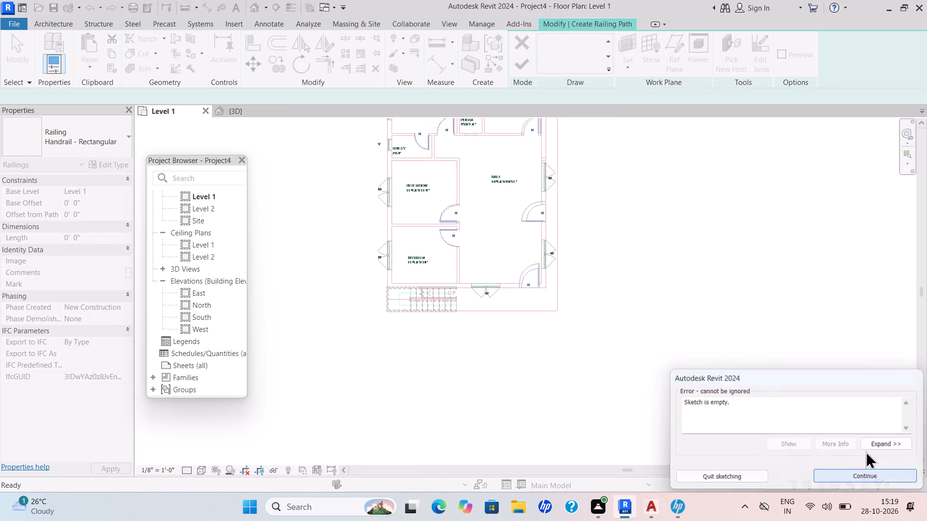
pyautogui.click(555, 35)
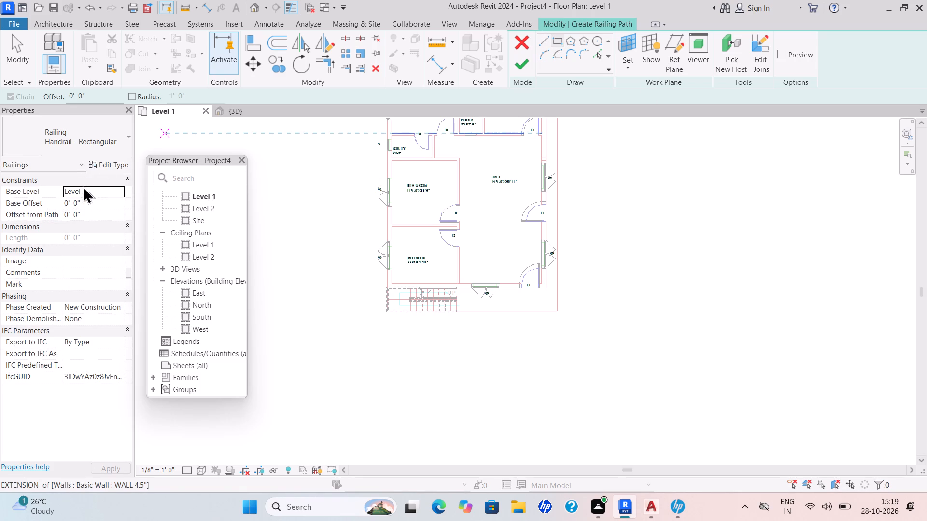
pyautogui.click(105, 199)
pyautogui.click(112, 194)
pyautogui.click(122, 190)
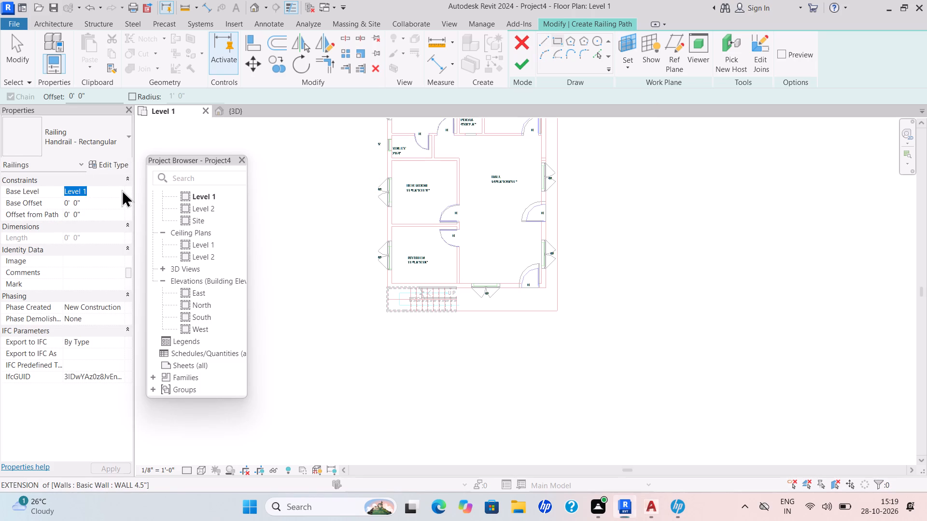
pyautogui.click(103, 224)
pyautogui.moveTo(97, 208); pyautogui.dragTo(84, 219)
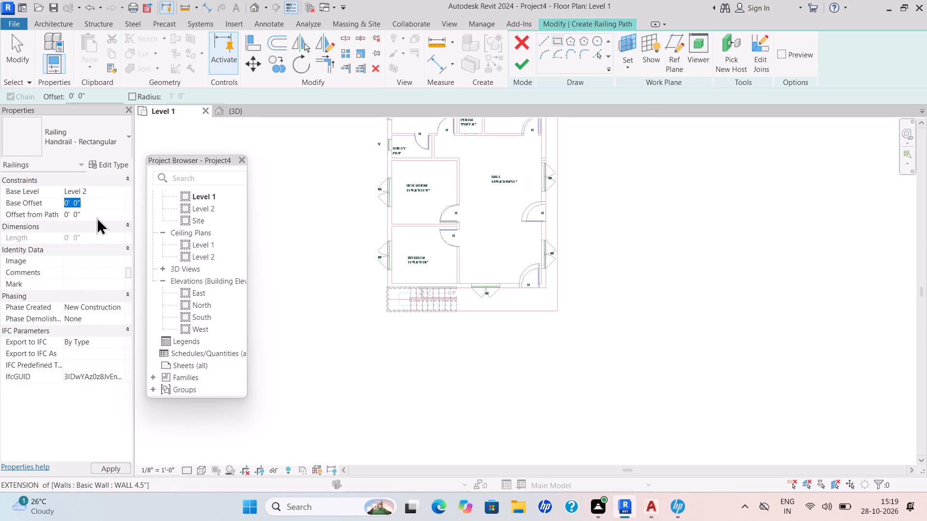
pyautogui.press('BackSpace')
pyautogui.write('6"')
pyautogui.press('Return')
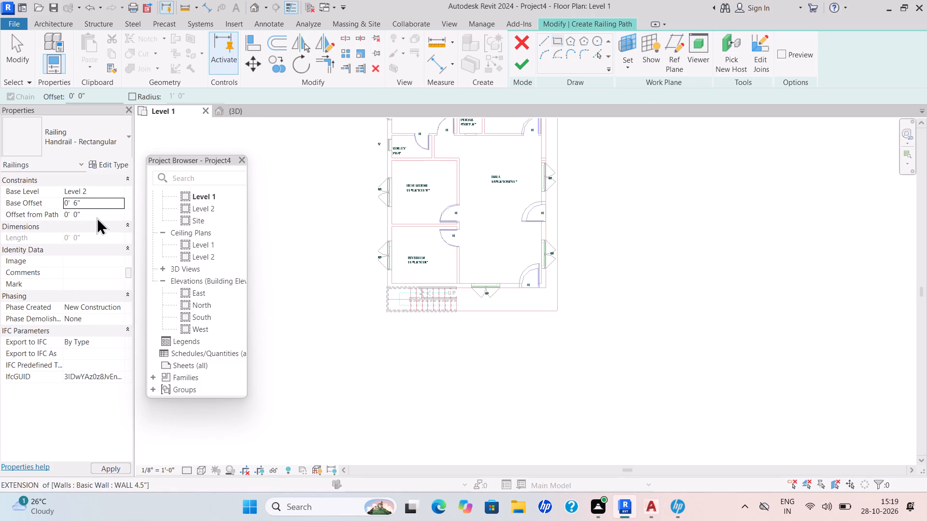
# Sketch a rectangular railing path offset 3' outside the exterior walls, about 33'-7 1/2" by 43'-9 1/2", and finish it.
pyautogui.click(551, 33)
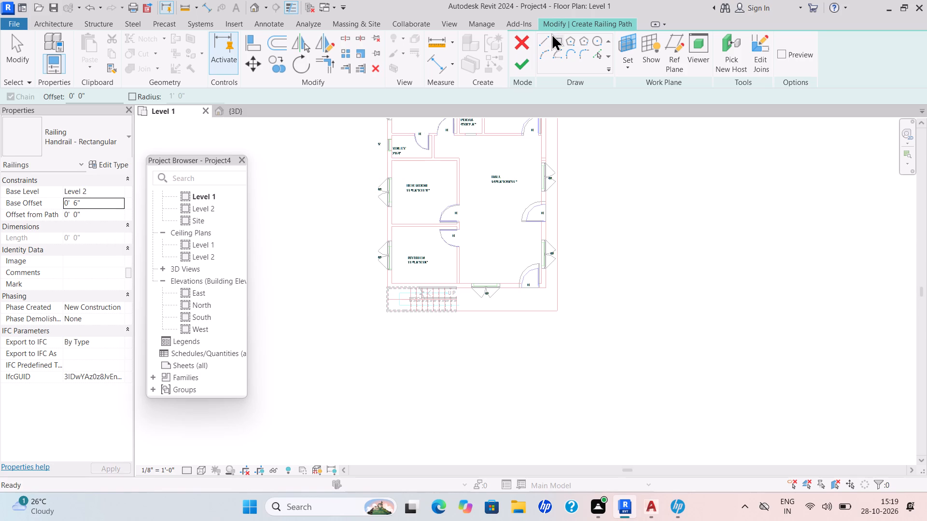
pyautogui.moveTo(532, 222); pyautogui.dragTo(516, 292, button='middle')
pyautogui.scroll(-1, 529, 237)
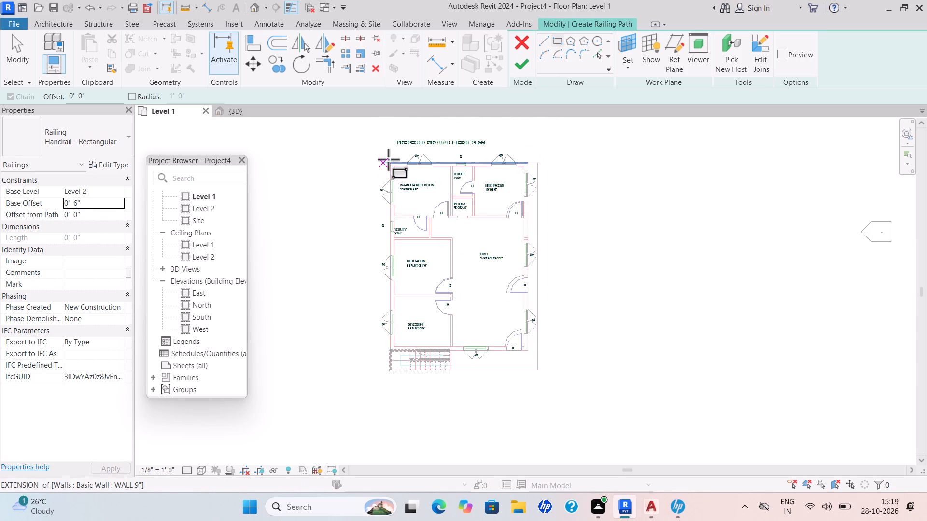
pyautogui.click(388, 159)
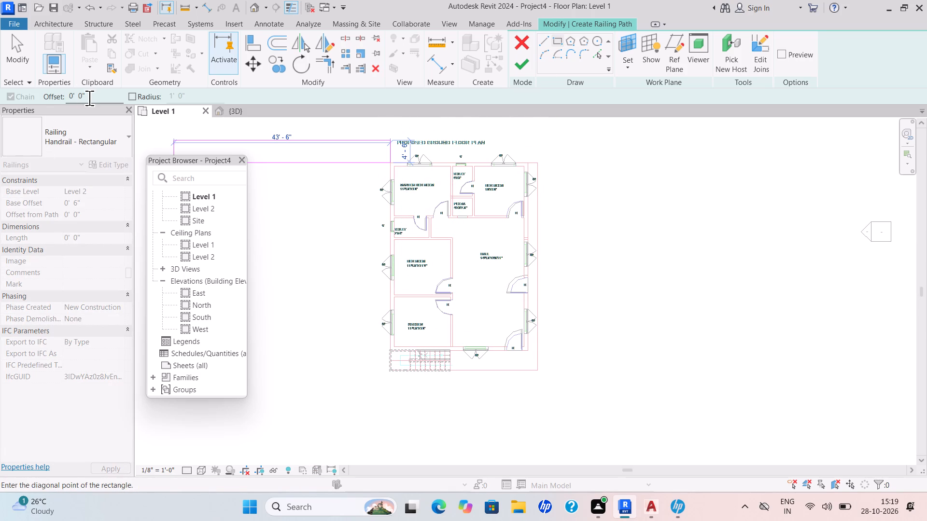
pyautogui.moveTo(94, 98); pyautogui.dragTo(58, 95)
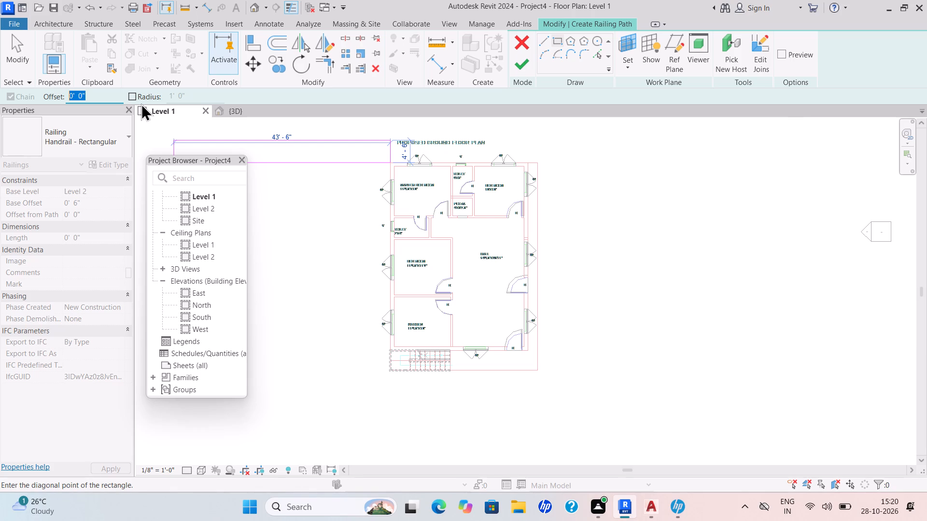
pyautogui.press('BackSpace')
pyautogui.write("3'")
pyautogui.press('Return')
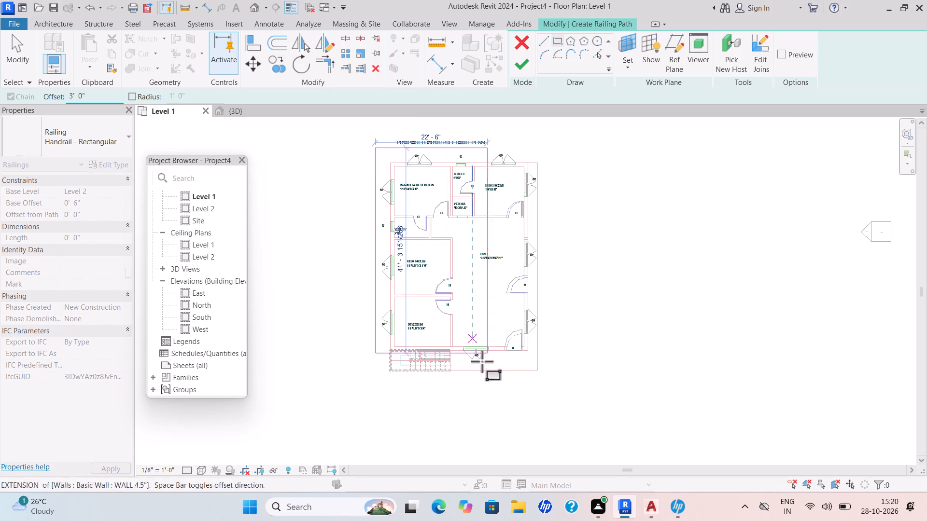
pyautogui.click(530, 356)
pyautogui.click(517, 57)
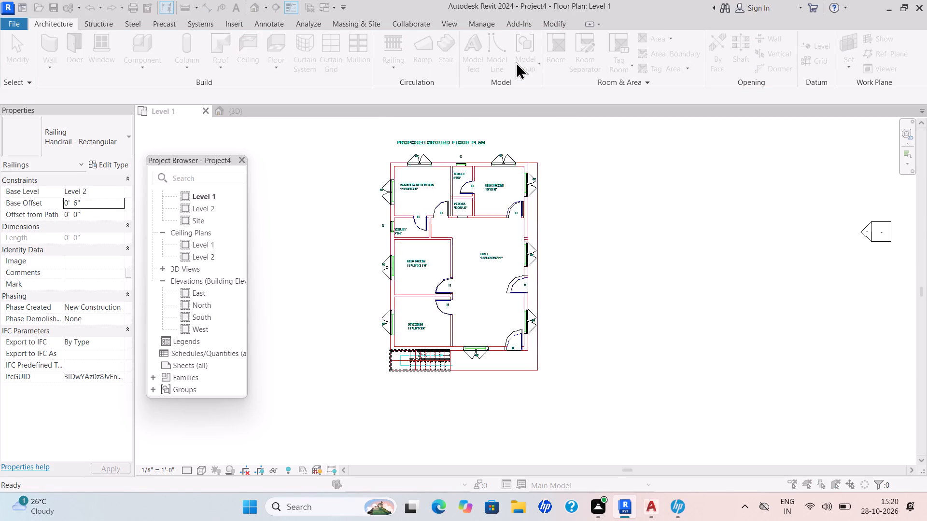
pyautogui.click(557, 148)
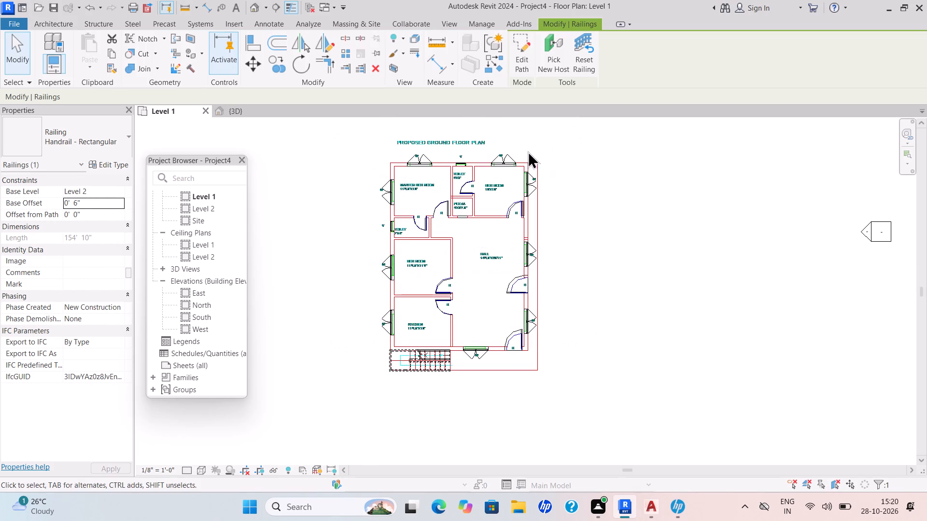
# Edit the roof railing path in 3D, moving its staircase-side segment out to the roof edge at about 11'-0", and finish it.
pyautogui.click(231, 111)
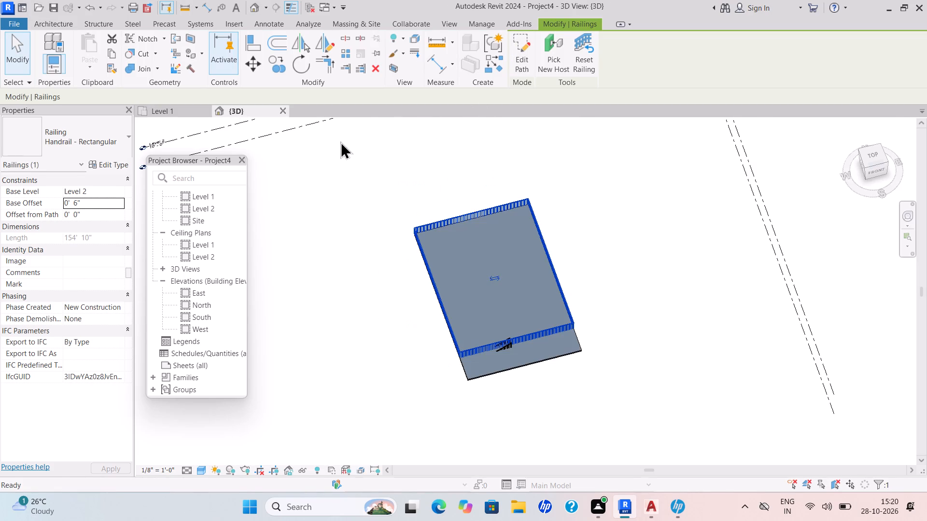
pyautogui.click(513, 295)
pyautogui.scroll(-3, 520, 304)
pyautogui.keyDown('shift'); pyautogui.moveTo(551, 370); pyautogui.dragTo(539, 380, button='middle'); pyautogui.keyUp('shift')
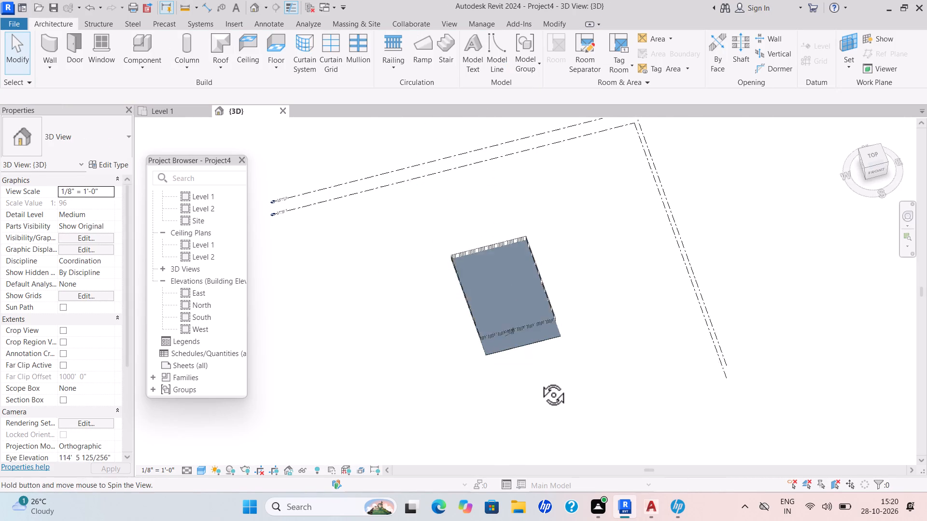
pyautogui.keyDown('shift'); pyautogui.moveTo(539, 380); pyautogui.dragTo(396, 338, button='middle'); pyautogui.keyUp('shift')
pyautogui.scroll(3, 441, 308)
pyautogui.scroll(-1, 441, 308)
pyautogui.scroll(1, 475, 324)
pyautogui.moveTo(475, 324); pyautogui.dragTo(385, 244, button='middle')
pyautogui.scroll(6, 422, 218)
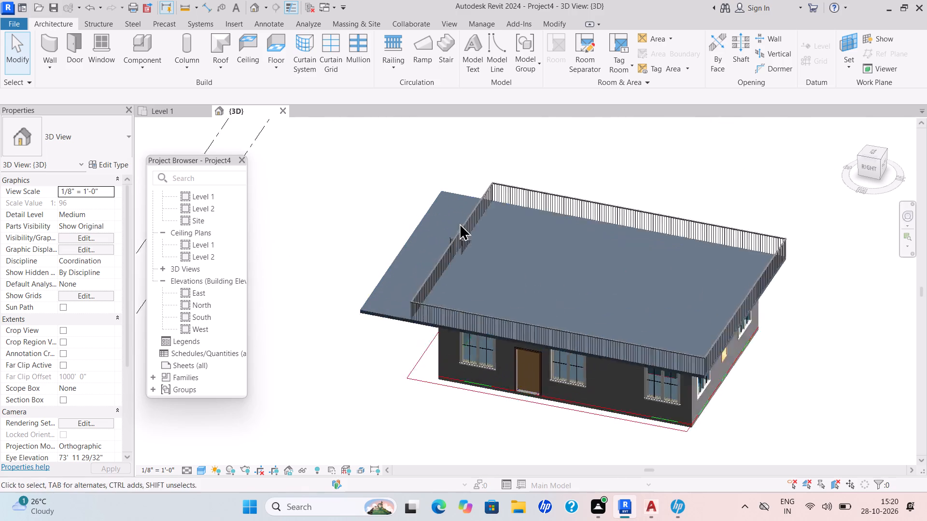
pyautogui.scroll(2, 459, 223)
pyautogui.click(449, 257)
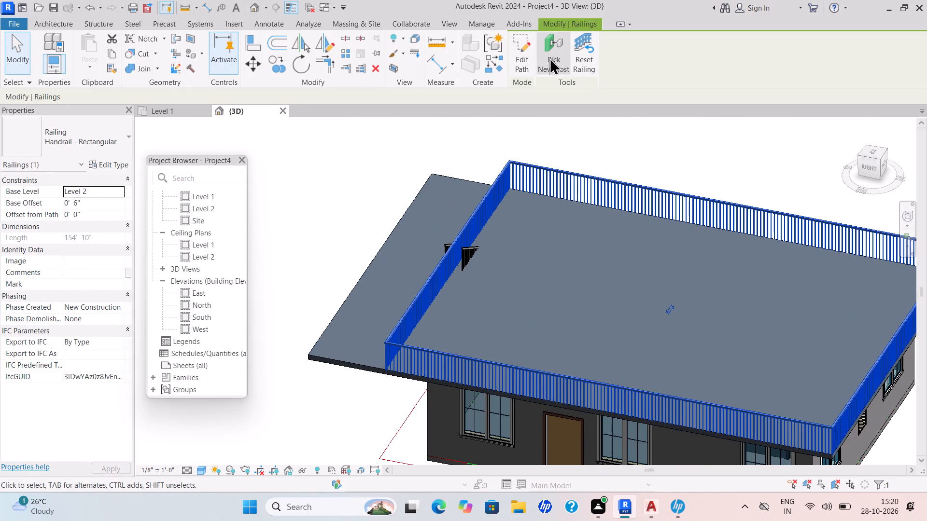
pyautogui.click(528, 57)
pyautogui.scroll(3, 458, 244)
pyautogui.moveTo(467, 260); pyautogui.dragTo(362, 231)
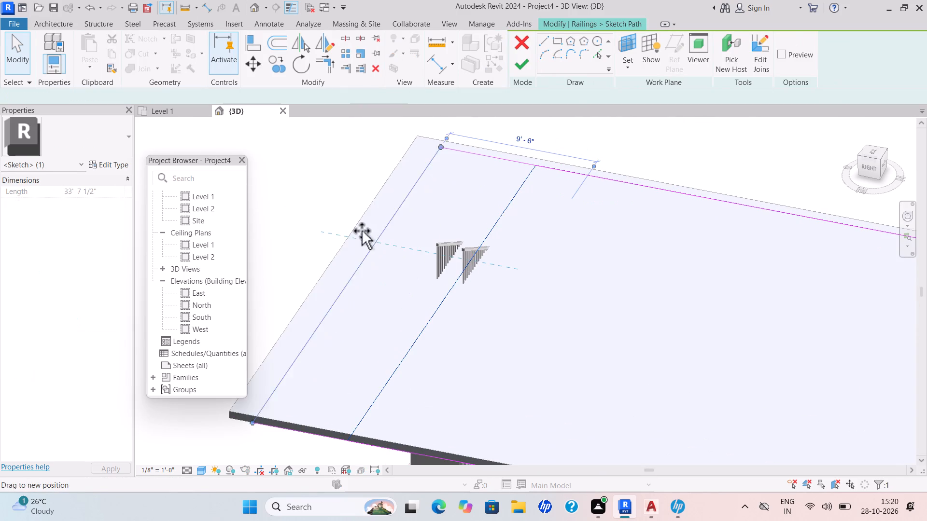
pyautogui.moveTo(362, 231); pyautogui.dragTo(350, 231)
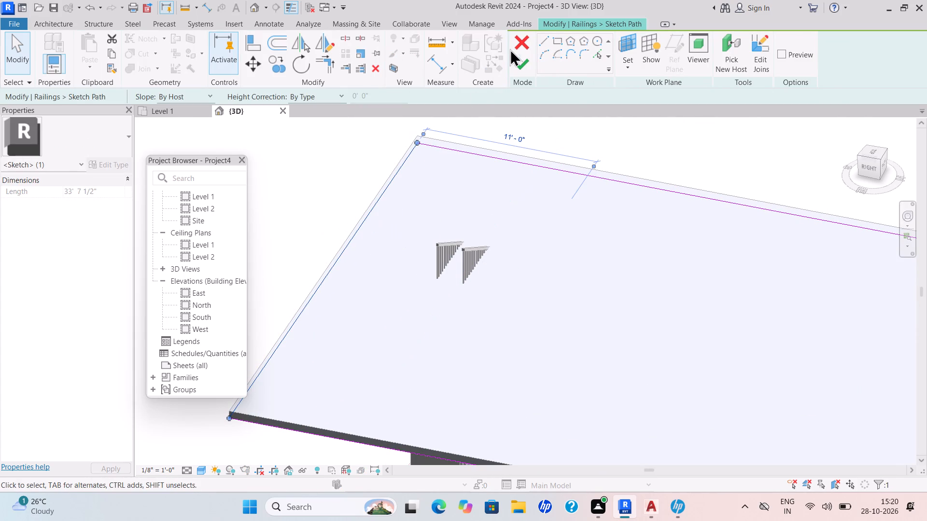
pyautogui.click(521, 65)
pyautogui.scroll(-5, 524, 121)
pyautogui.moveTo(523, 128); pyautogui.dragTo(522, 135, button='middle')
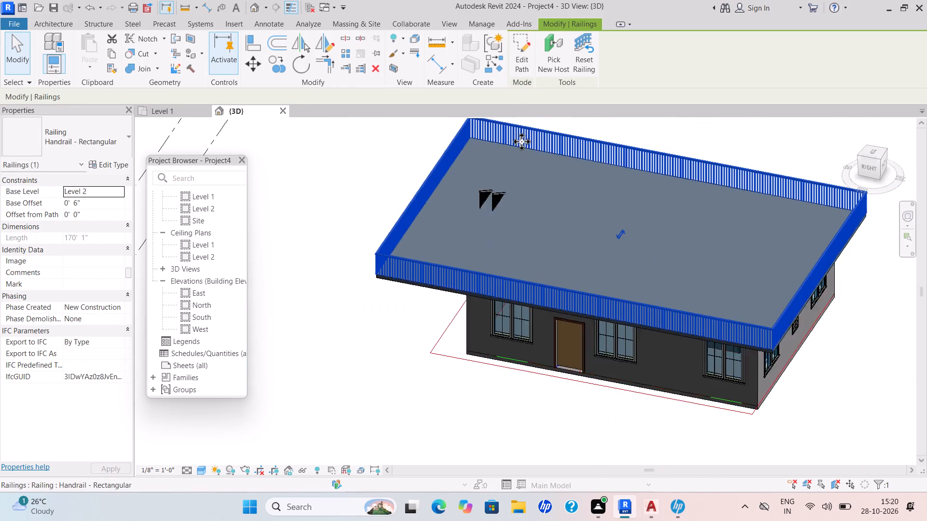
pyautogui.press('Escape')
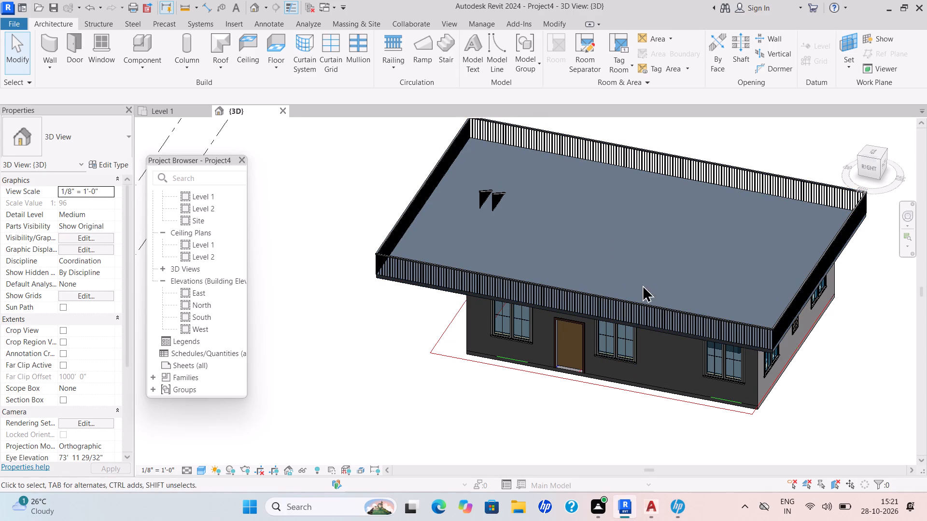
# Return to the Level 1 floor plan.
pyautogui.scroll(3, 419, 255)
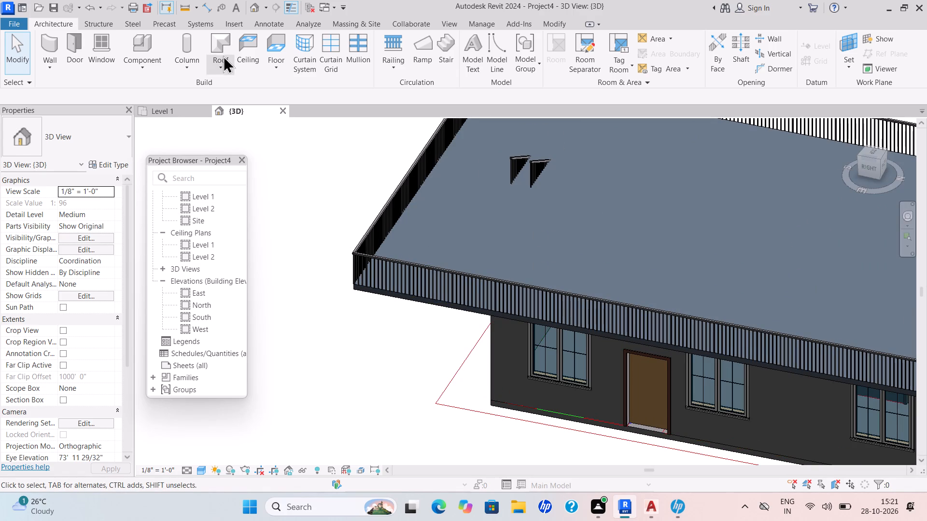
pyautogui.scroll(-2, 362, 258)
pyautogui.click(169, 107)
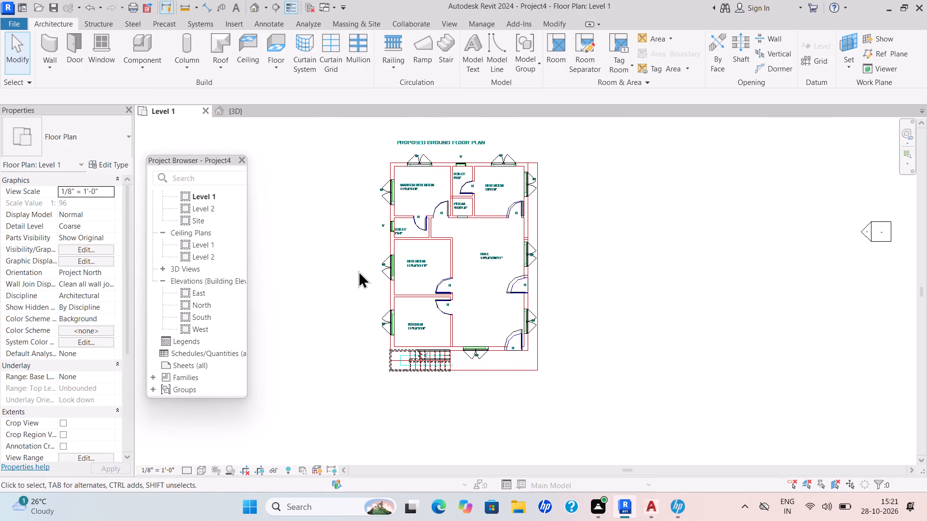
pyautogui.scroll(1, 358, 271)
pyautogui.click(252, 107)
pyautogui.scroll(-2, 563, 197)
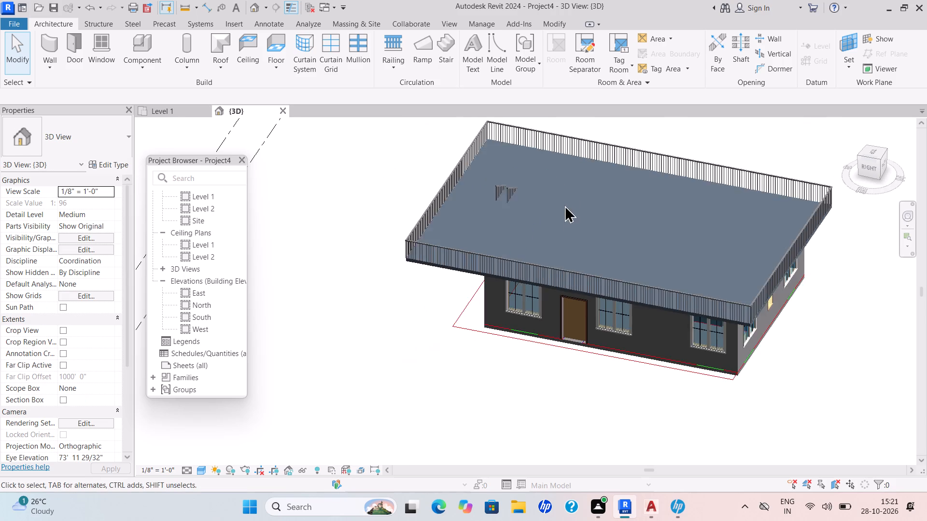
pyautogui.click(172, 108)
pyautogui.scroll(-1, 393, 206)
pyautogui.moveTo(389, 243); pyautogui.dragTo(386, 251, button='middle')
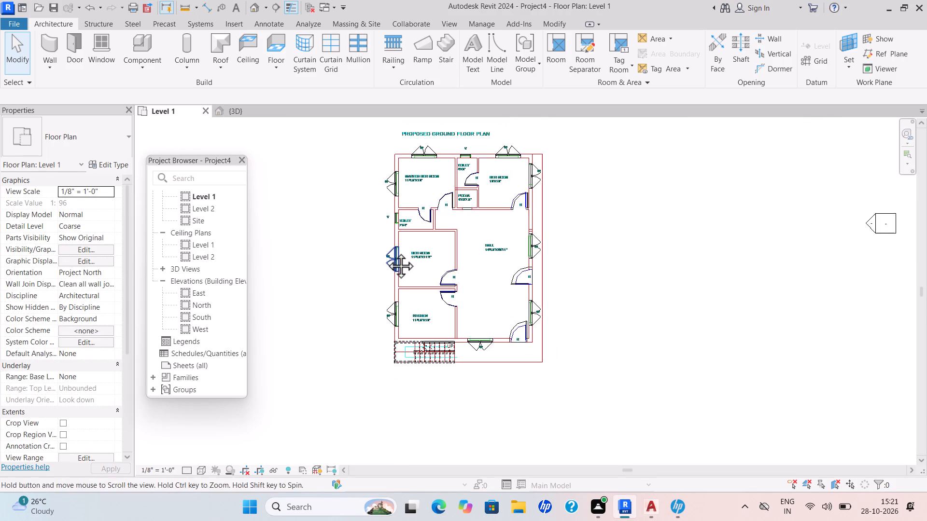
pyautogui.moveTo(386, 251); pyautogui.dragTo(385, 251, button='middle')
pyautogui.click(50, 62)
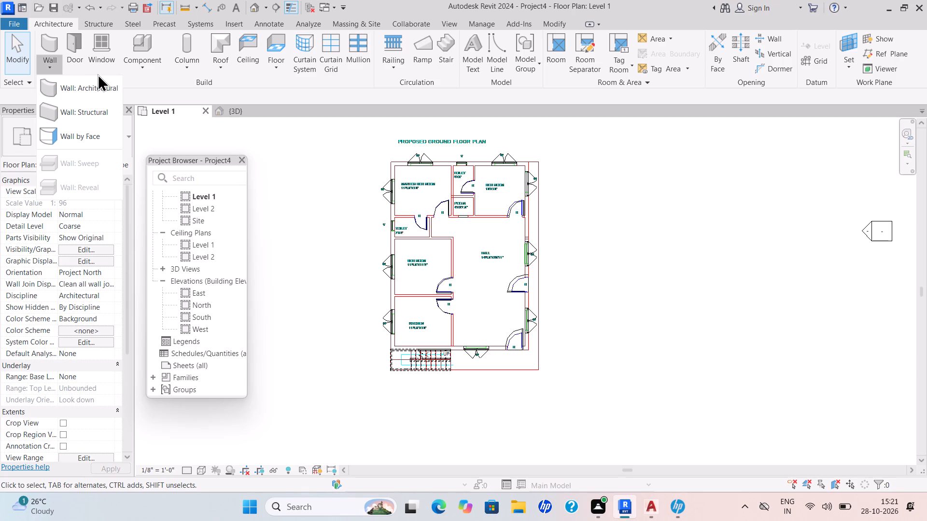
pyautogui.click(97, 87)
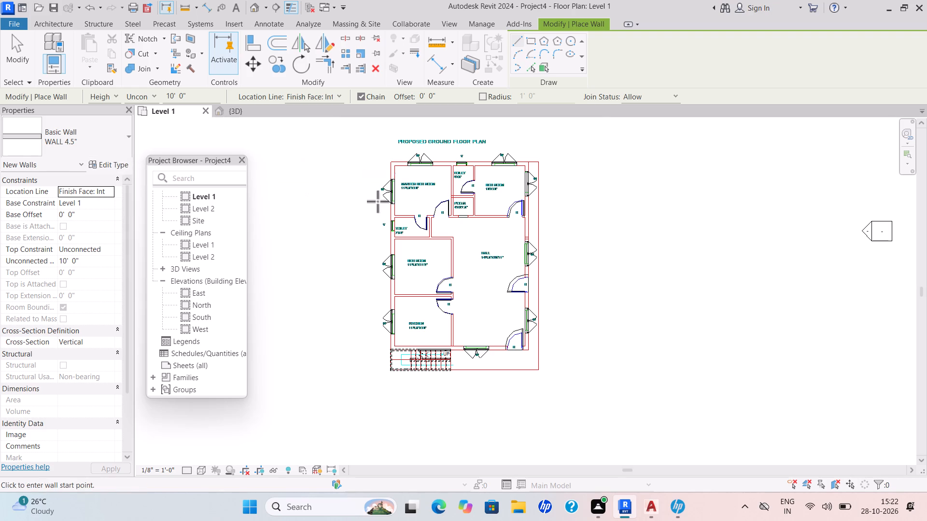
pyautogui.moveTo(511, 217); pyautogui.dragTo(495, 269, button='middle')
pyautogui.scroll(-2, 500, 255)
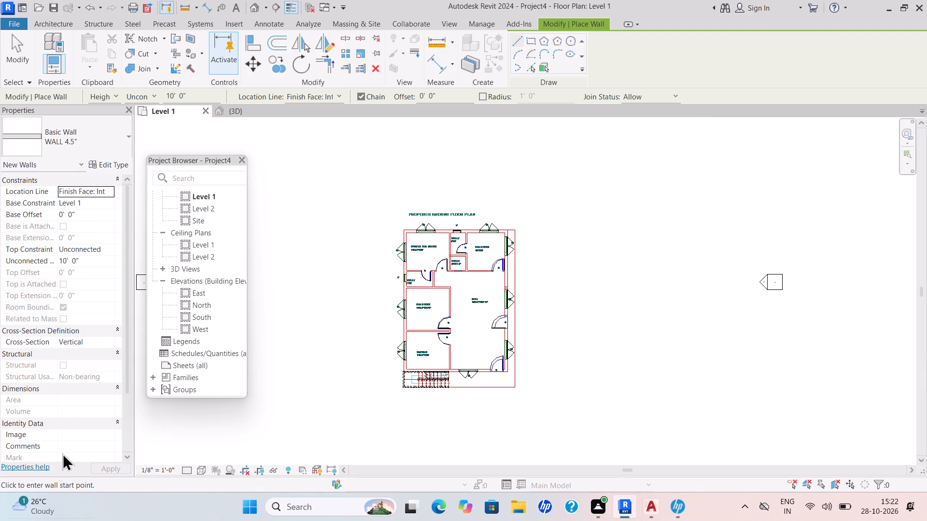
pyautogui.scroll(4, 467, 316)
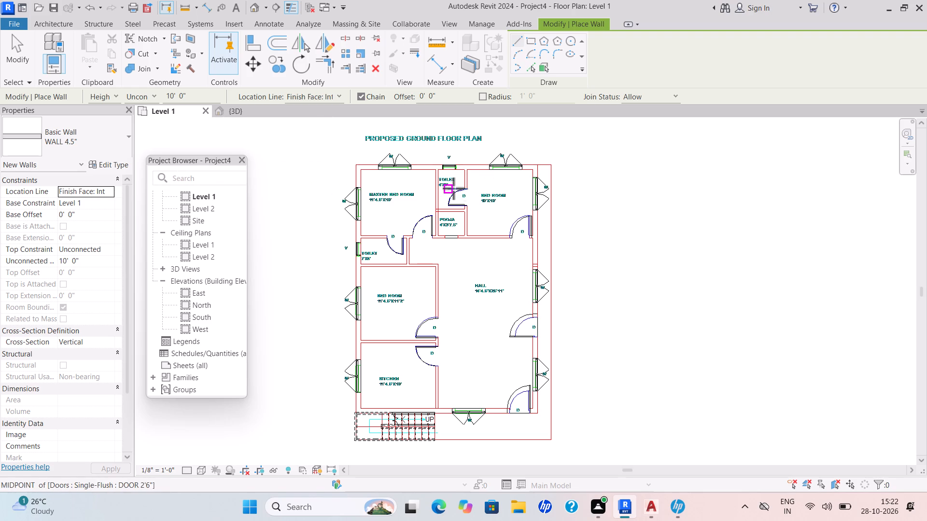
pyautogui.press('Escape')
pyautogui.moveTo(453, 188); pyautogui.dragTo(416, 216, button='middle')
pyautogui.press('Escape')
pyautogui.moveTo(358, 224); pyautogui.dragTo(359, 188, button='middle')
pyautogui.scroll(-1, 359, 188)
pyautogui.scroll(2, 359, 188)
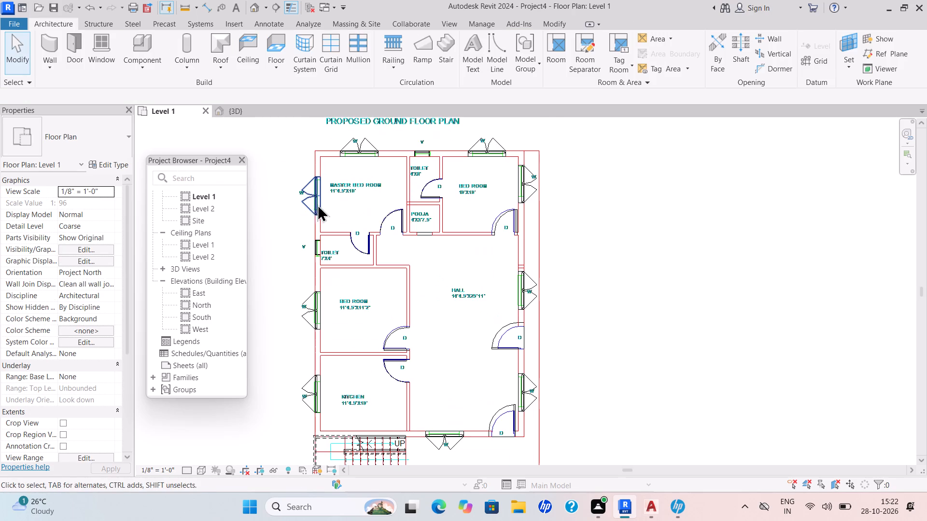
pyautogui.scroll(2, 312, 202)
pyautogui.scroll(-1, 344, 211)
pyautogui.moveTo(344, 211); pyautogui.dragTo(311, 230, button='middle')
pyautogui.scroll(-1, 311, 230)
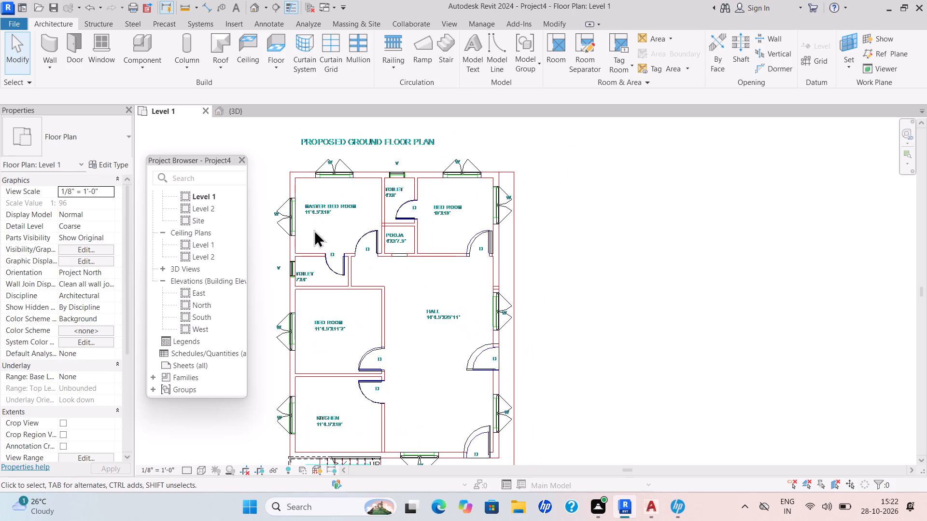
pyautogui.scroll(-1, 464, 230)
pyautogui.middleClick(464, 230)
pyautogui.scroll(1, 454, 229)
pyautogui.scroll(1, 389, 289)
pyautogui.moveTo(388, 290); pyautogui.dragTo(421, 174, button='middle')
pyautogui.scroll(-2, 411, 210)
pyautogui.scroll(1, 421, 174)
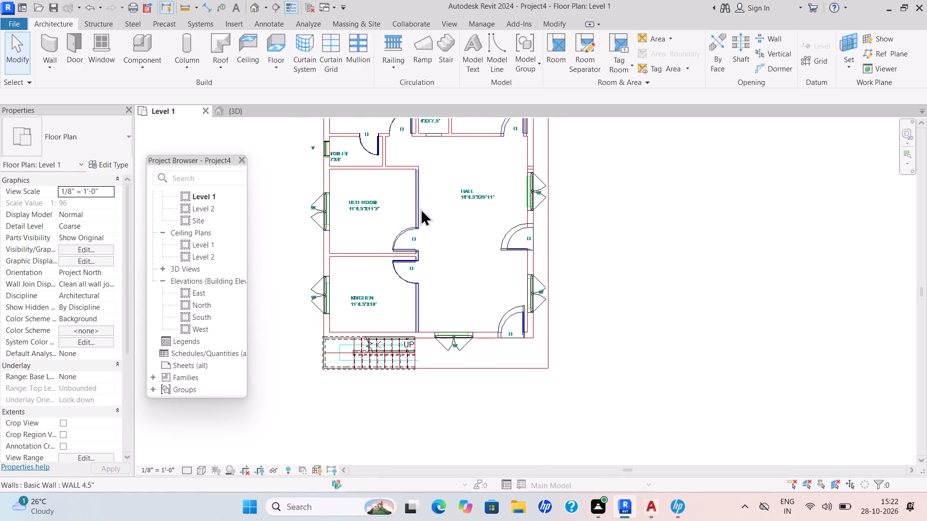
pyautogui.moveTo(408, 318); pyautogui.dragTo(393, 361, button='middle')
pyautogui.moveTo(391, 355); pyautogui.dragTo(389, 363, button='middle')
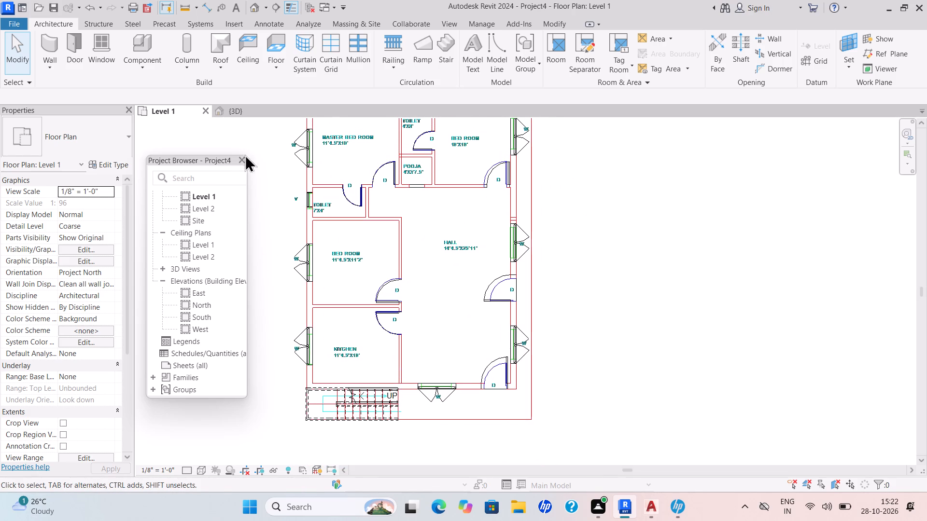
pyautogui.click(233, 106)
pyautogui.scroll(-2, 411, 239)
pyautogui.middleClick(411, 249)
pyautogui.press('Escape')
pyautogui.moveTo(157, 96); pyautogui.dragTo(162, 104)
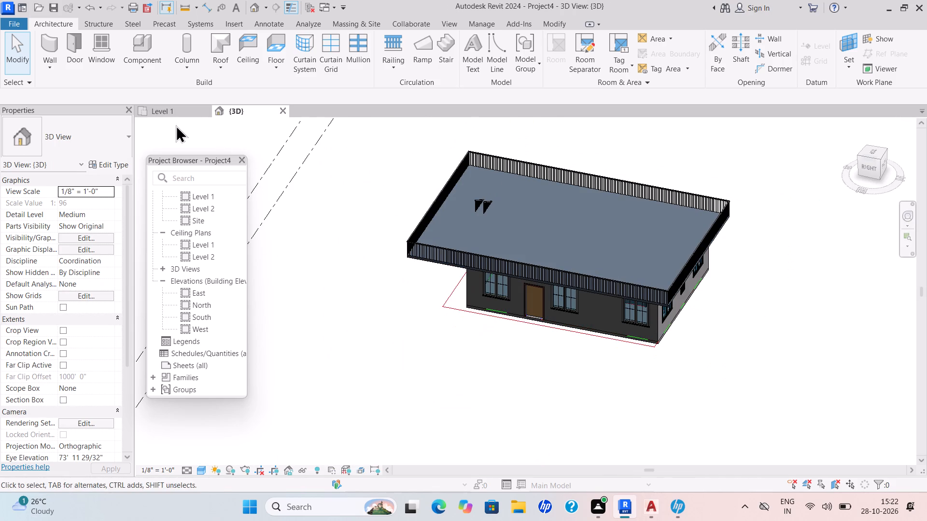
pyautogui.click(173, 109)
# Start an architectural wall on Level 1 and duplicate the Generic - 5" type as CMD 6".
pyautogui.click(52, 66)
pyautogui.click(81, 84)
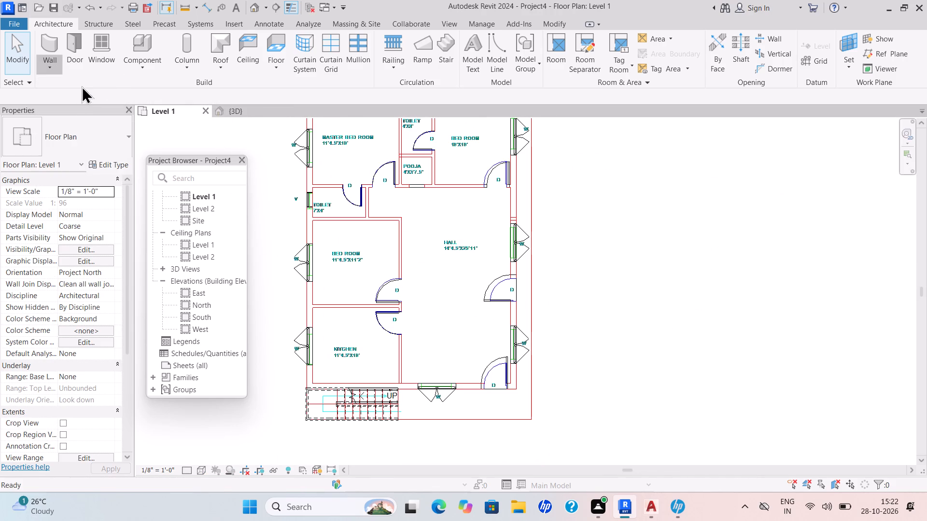
pyautogui.click(115, 142)
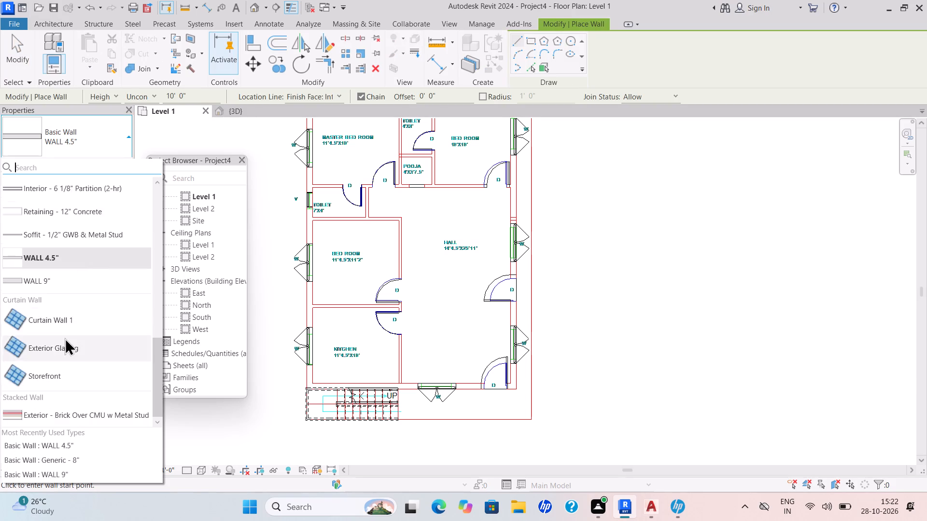
pyautogui.scroll(3, 65, 338)
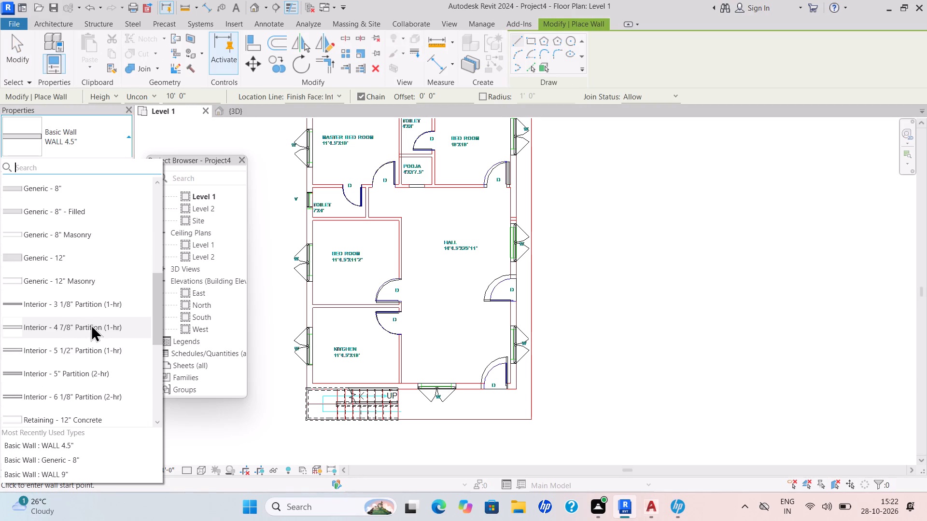
pyautogui.scroll(2, 87, 313)
pyautogui.scroll(-1, 87, 312)
pyautogui.scroll(2, 87, 308)
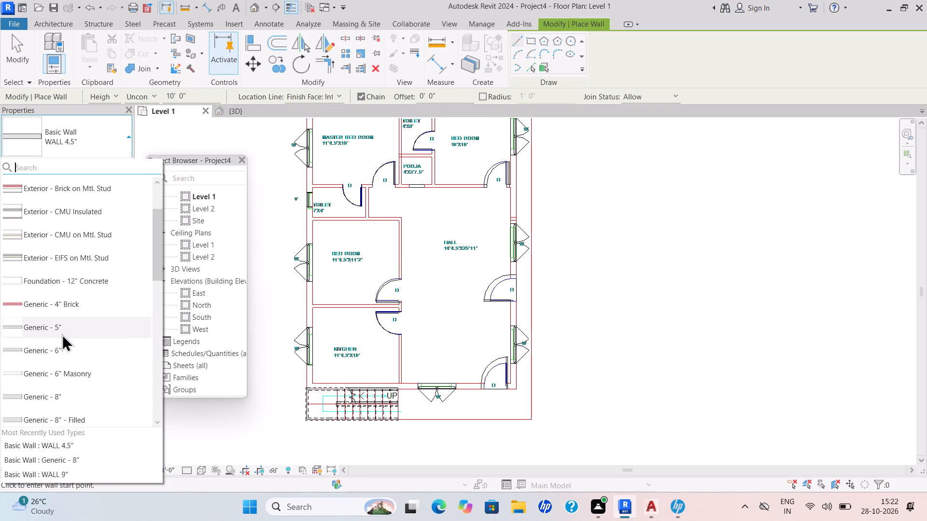
pyautogui.click(62, 334)
pyautogui.click(120, 165)
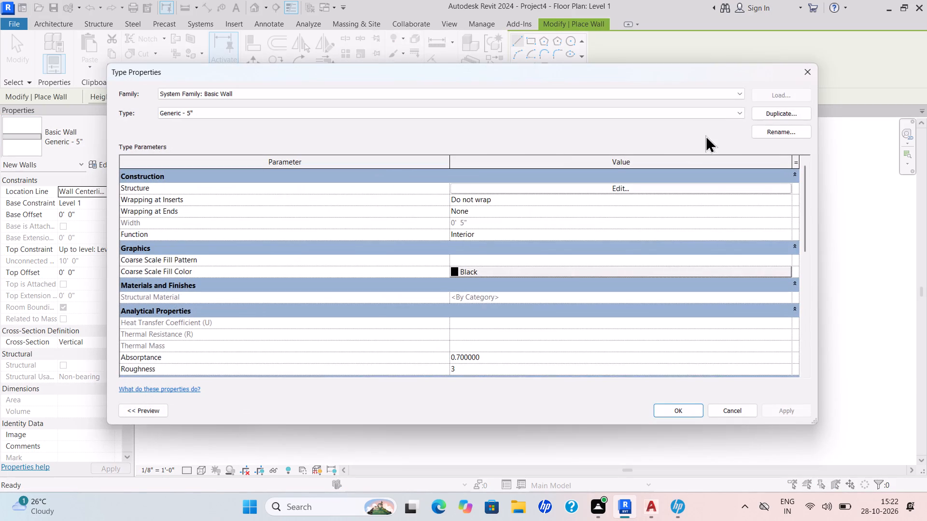
pyautogui.click(790, 108)
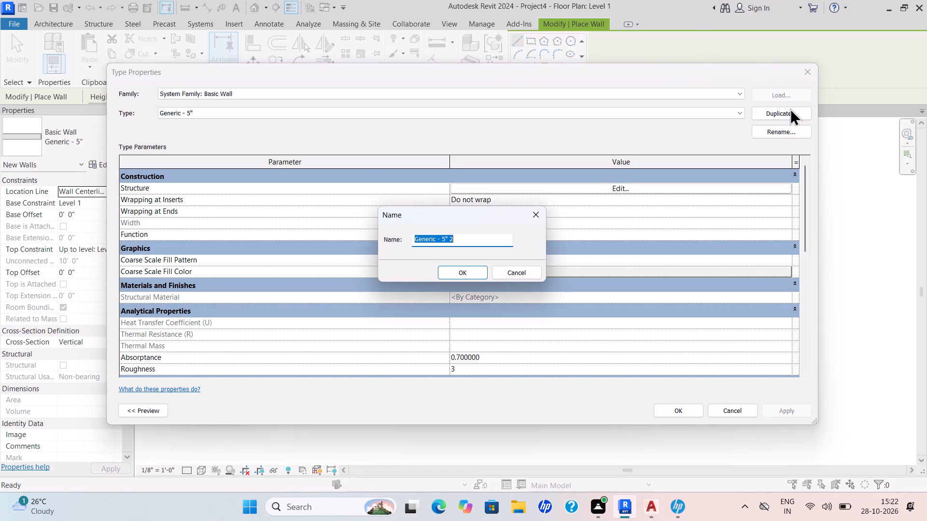
pyautogui.press('BackSpace')
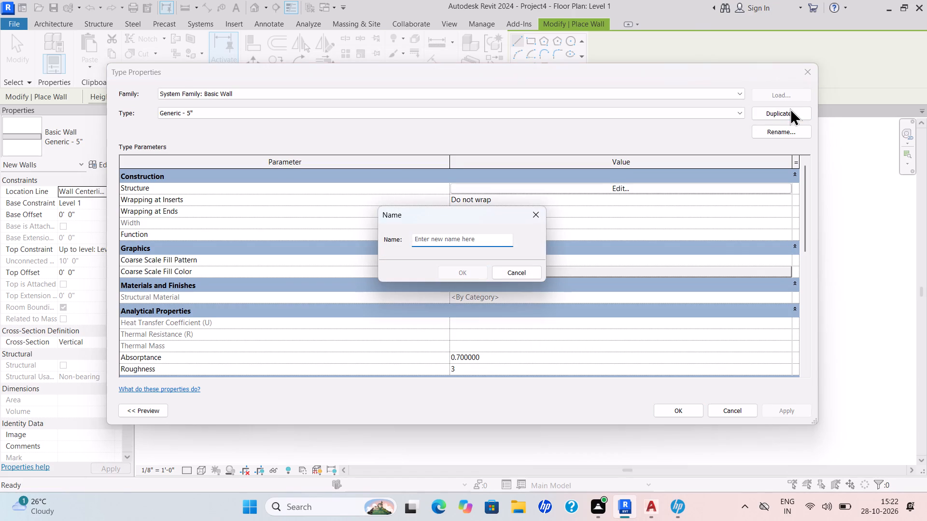
pyautogui.write('CMD 6"')
pyautogui.press('Return')
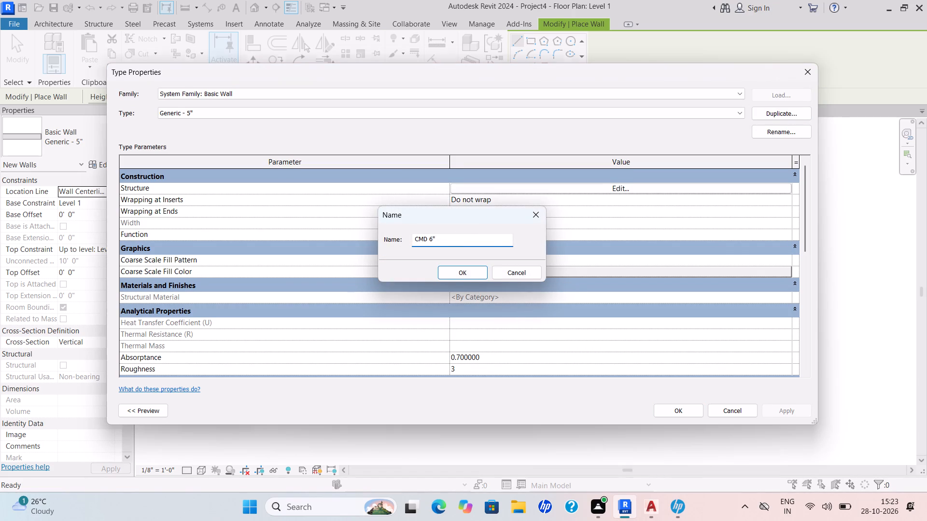
# Set the Structure layer thickness of the CMD 6" wall type to 6" and apply the type.
pyautogui.scroll(1, 791, 110)
pyautogui.click(620, 187)
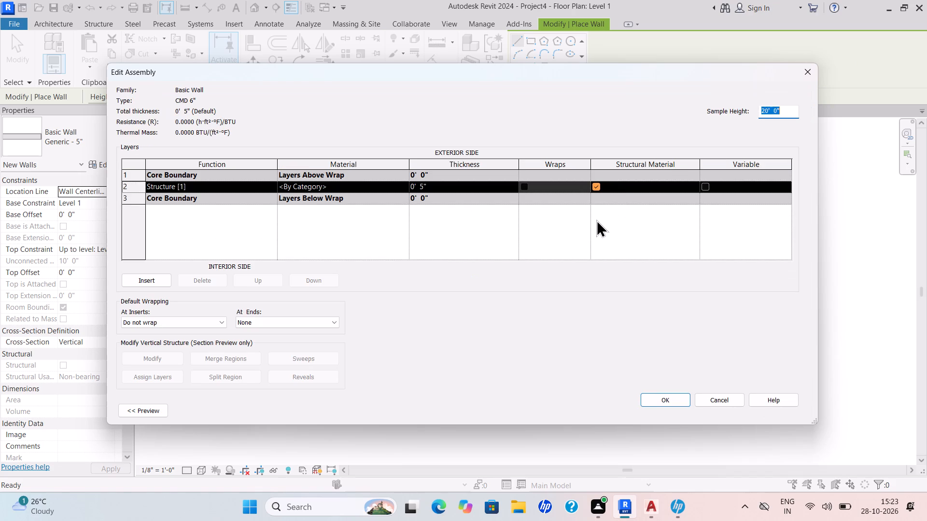
pyautogui.click(441, 192)
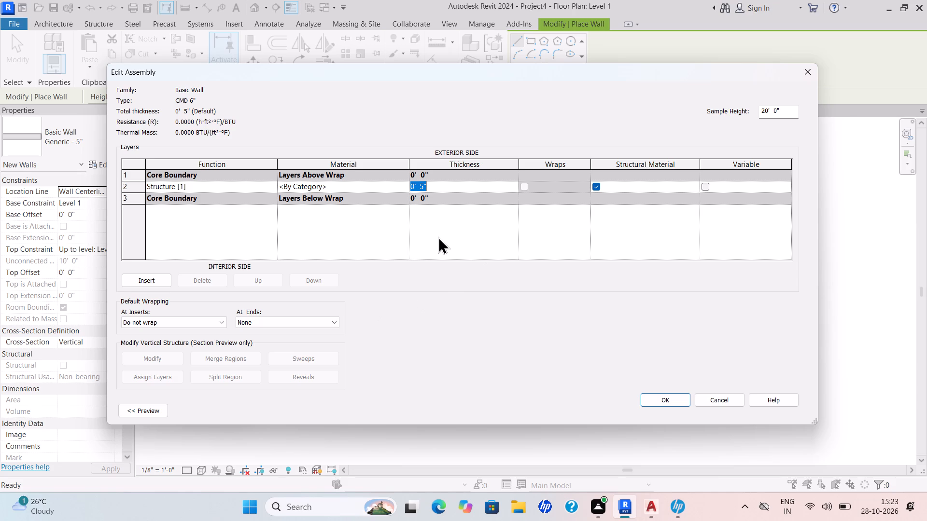
pyautogui.press('BackSpace')
pyautogui.write('6"')
pyautogui.press('Return')
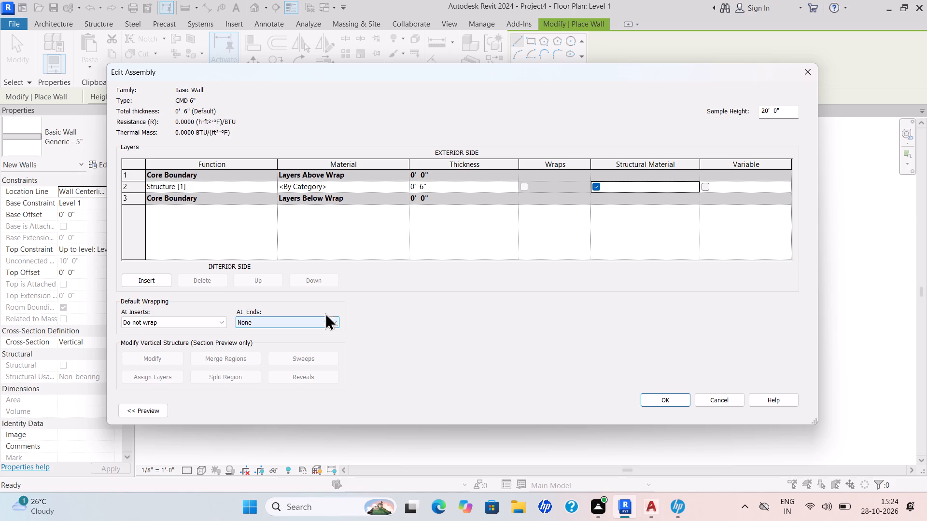
pyautogui.click(669, 401)
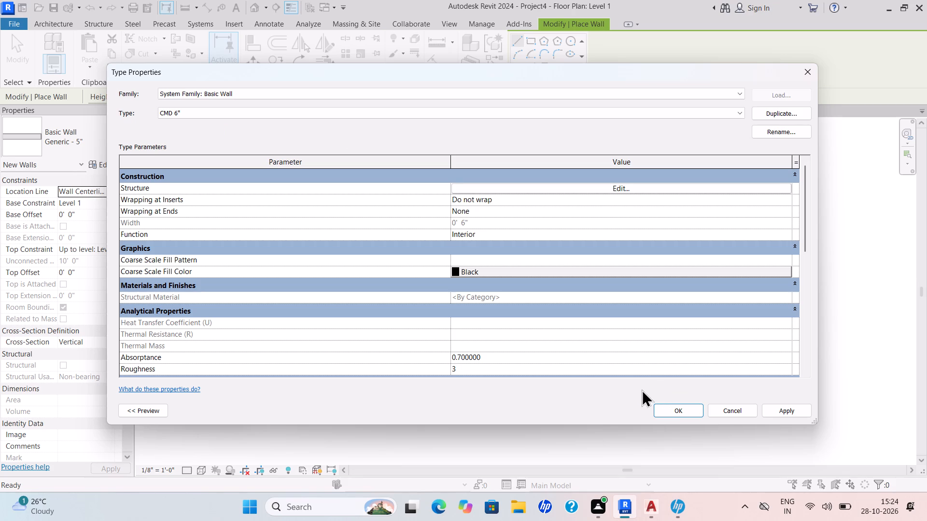
pyautogui.click(787, 408)
pyautogui.click(679, 411)
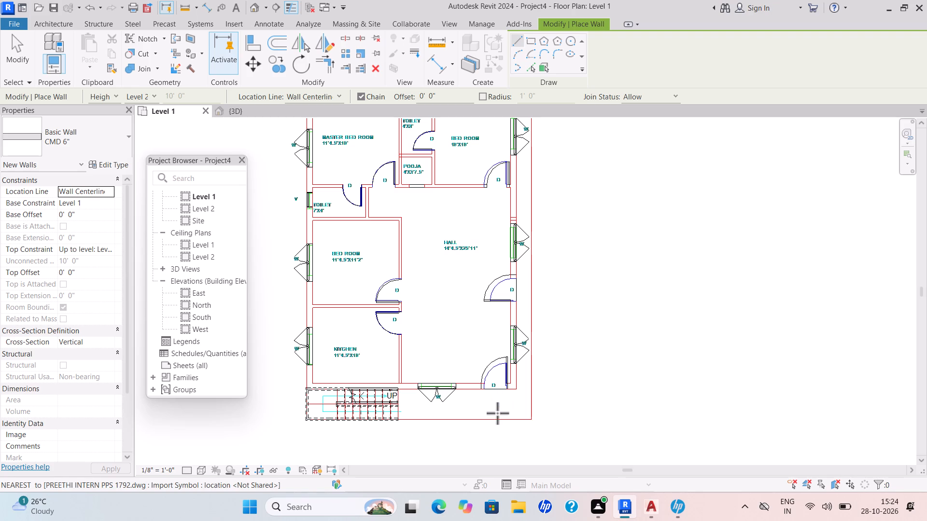
# Set the new wall's top constraint to Unconnected with an unconnected height of 6".
pyautogui.click(105, 249)
pyautogui.click(97, 259)
pyautogui.moveTo(80, 266); pyautogui.dragTo(76, 270)
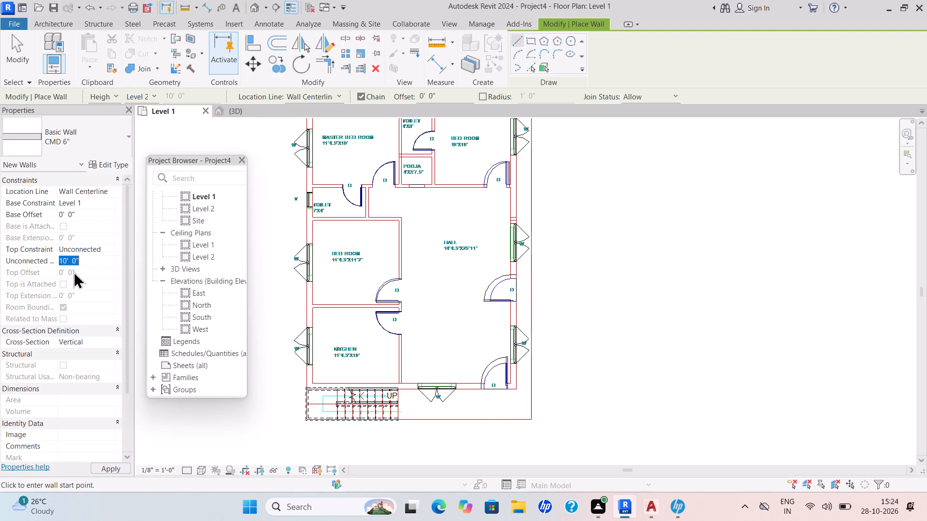
pyautogui.press('BackSpace')
pyautogui.write('6"')
pyautogui.press('Return')
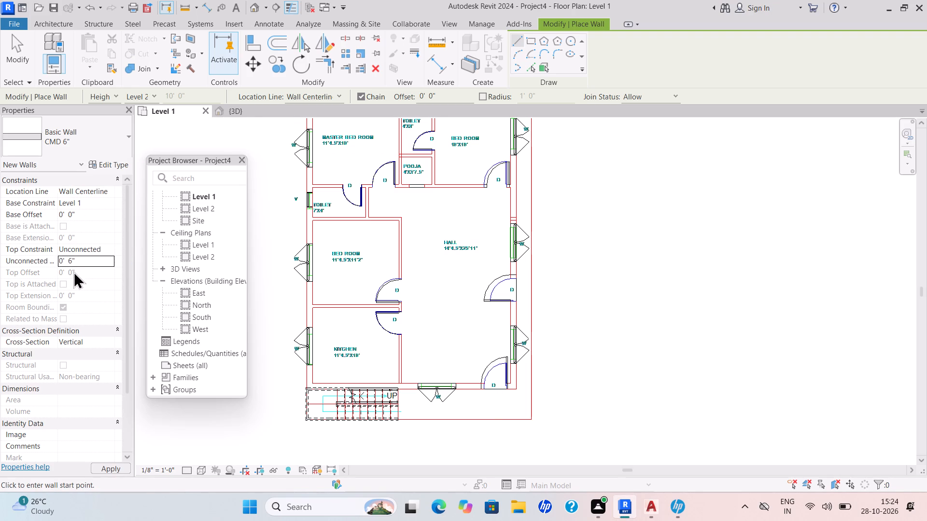
# Draw a horizontal CMD 6" wall about 43'-0" long beyond the plan title, about 7'-4" from the house's north wall.
pyautogui.scroll(-3, 546, 226)
pyautogui.moveTo(544, 231); pyautogui.dragTo(475, 364, button='middle')
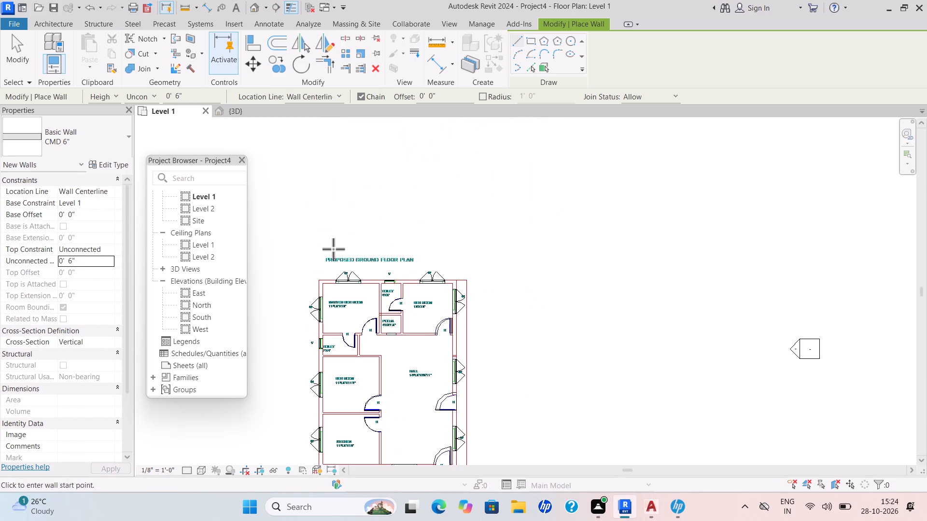
pyautogui.moveTo(341, 252); pyautogui.dragTo(352, 221, button='middle')
pyautogui.scroll(1, 352, 221)
pyautogui.scroll(-1, 338, 231)
pyautogui.scroll(2, 338, 231)
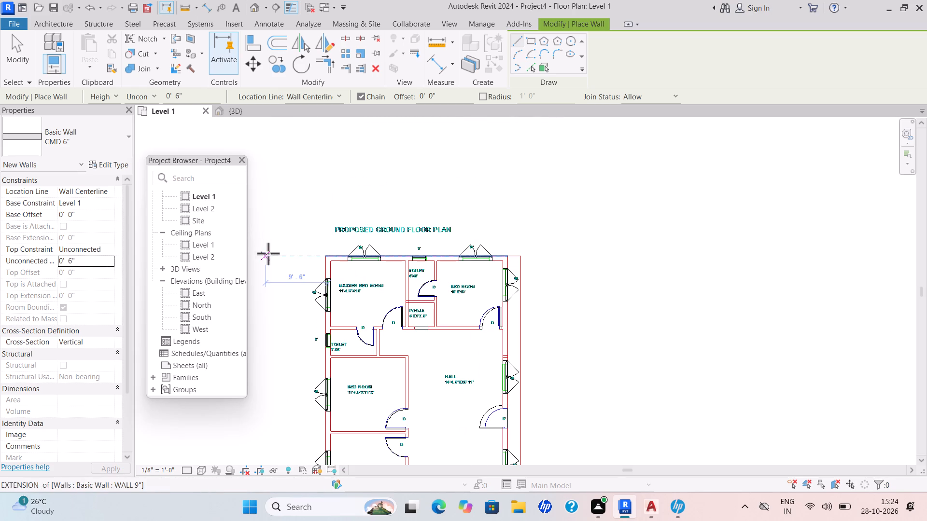
pyautogui.click(282, 210)
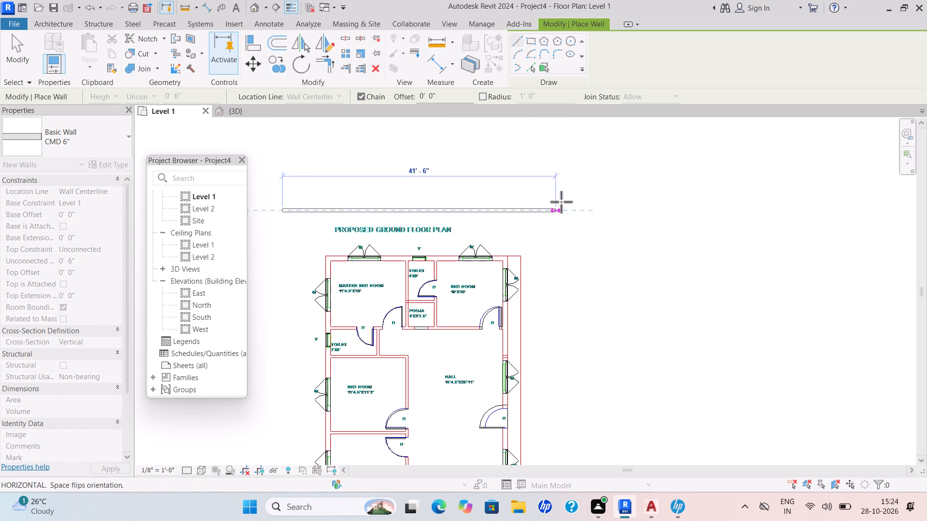
pyautogui.moveTo(564, 204); pyautogui.dragTo(564, 211)
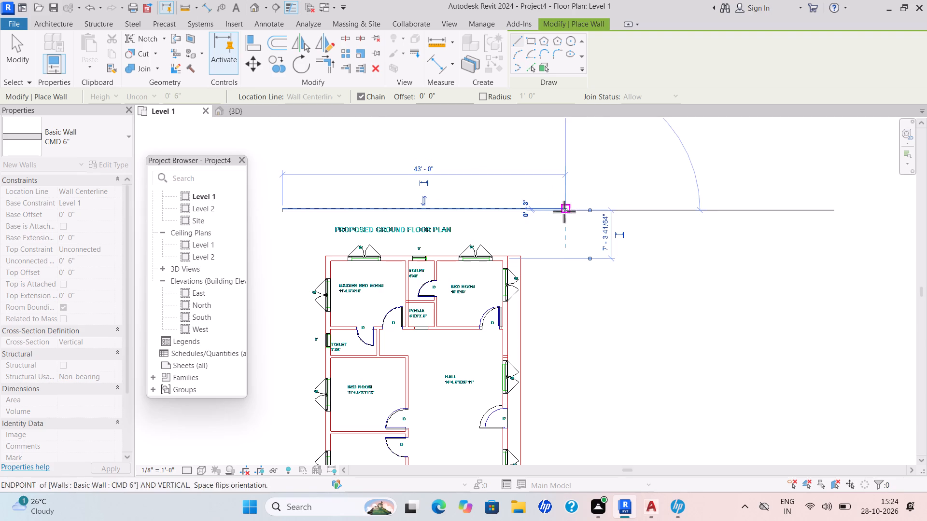
pyautogui.moveTo(564, 211); pyautogui.dragTo(564, 210)
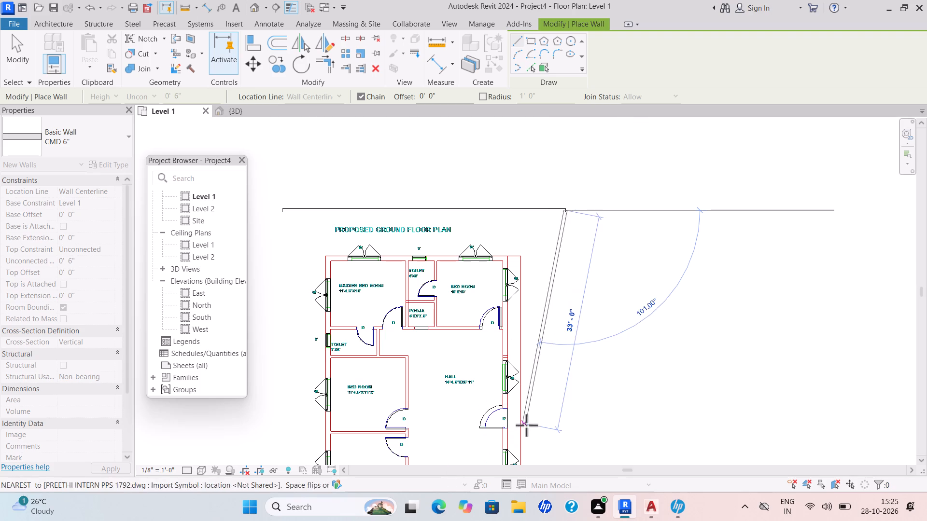
# Continue the chain with a vertical CMD 6" wall about 56'-6" long down the house's east side, past the staircase.
pyautogui.scroll(-2, 526, 425)
pyautogui.moveTo(527, 425); pyautogui.dragTo(491, 220, button='middle')
pyautogui.scroll(-1, 522, 360)
pyautogui.scroll(1, 522, 360)
pyautogui.scroll(-1, 521, 361)
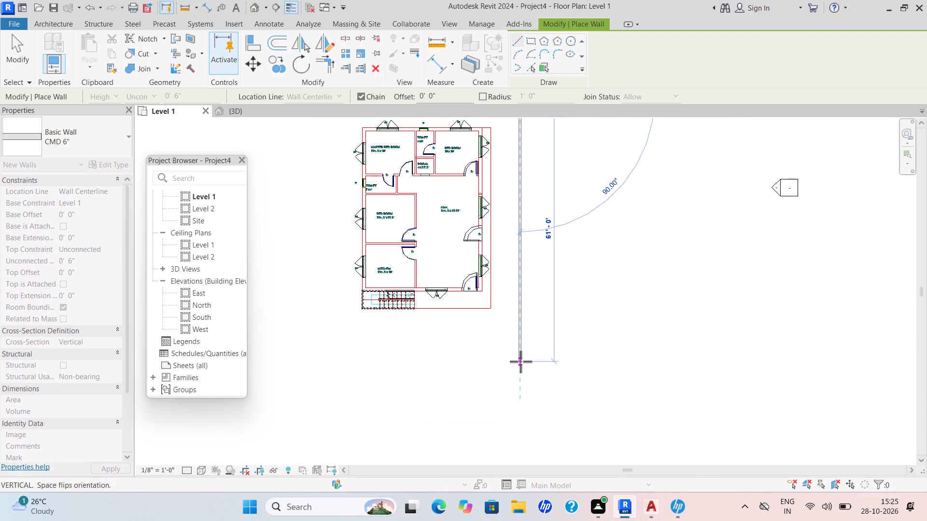
pyautogui.scroll(-1, 518, 370)
pyautogui.moveTo(518, 370); pyautogui.dragTo(511, 434, button='middle')
pyautogui.scroll(1, 511, 434)
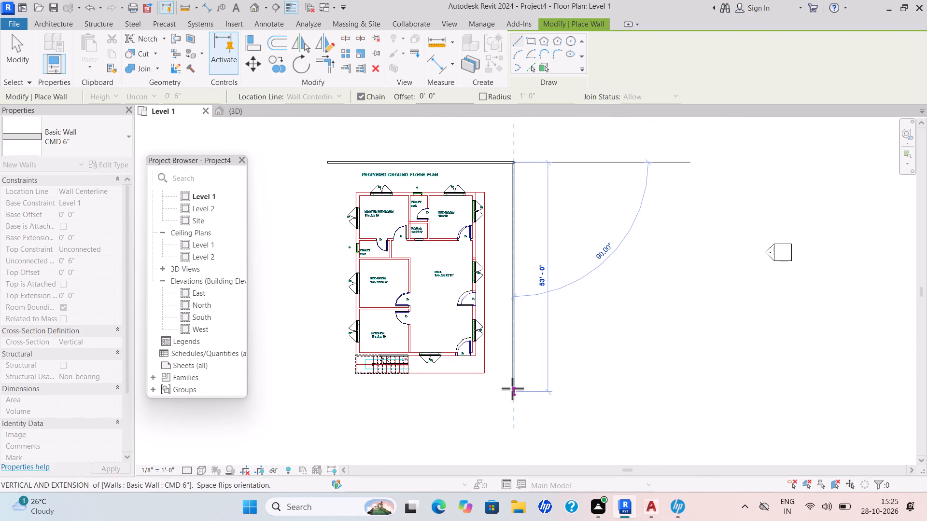
pyautogui.scroll(1, 512, 388)
pyautogui.scroll(-1, 512, 388)
pyautogui.scroll(3, 512, 388)
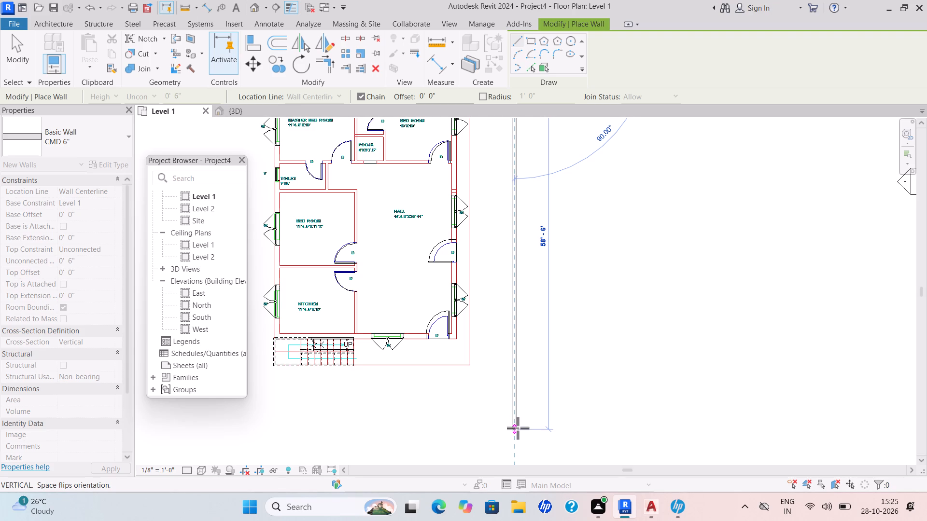
pyautogui.scroll(-3, 518, 428)
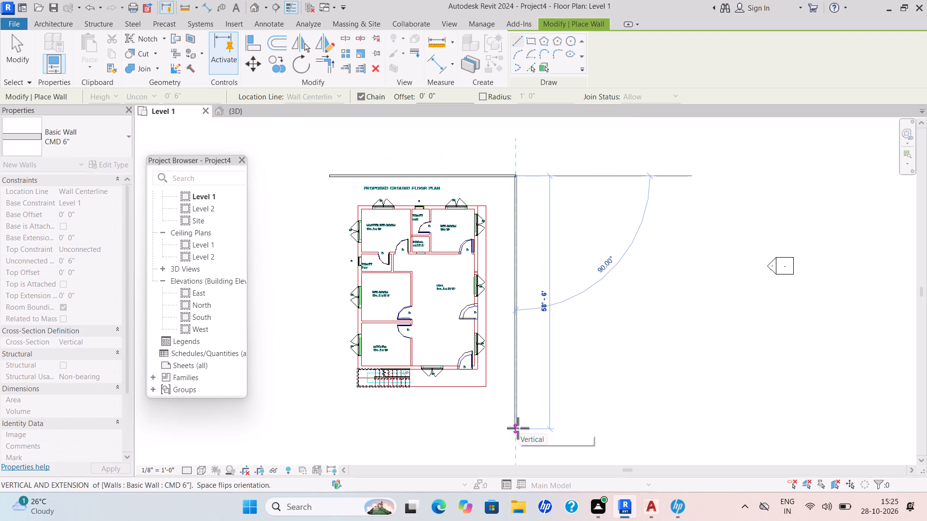
pyautogui.click(521, 419)
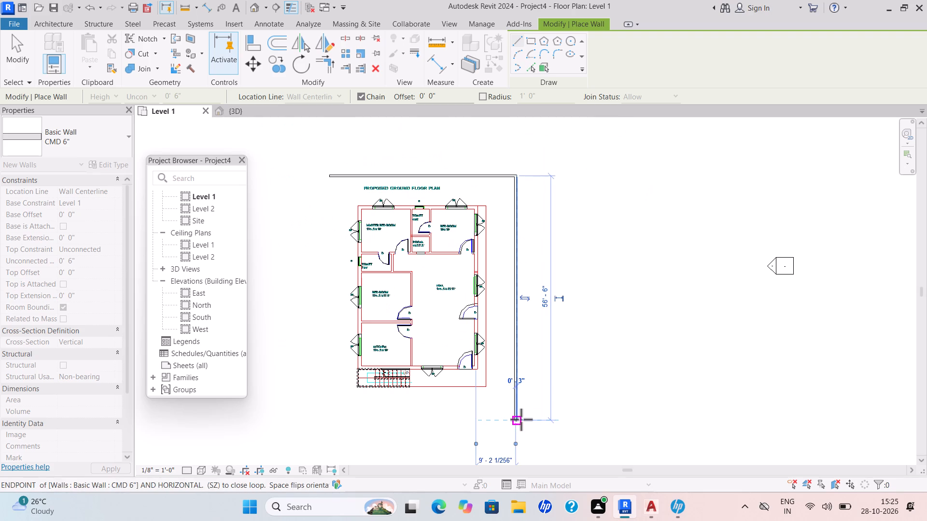
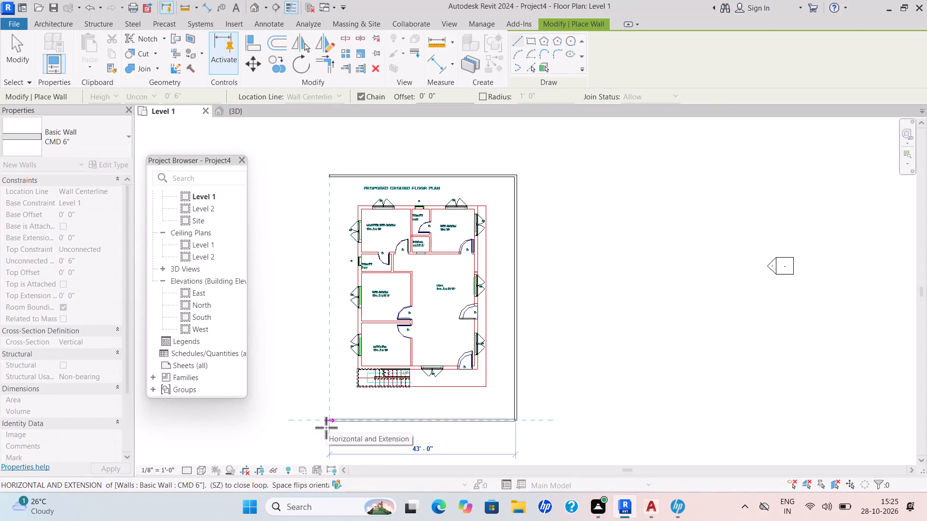
# Close the CMD 6" wall loop with a 43'-0" wall south of the staircase and a west wall about 56'-6" long.
pyautogui.click(326, 427)
pyautogui.scroll(-2, 326, 175)
pyautogui.scroll(1, 326, 175)
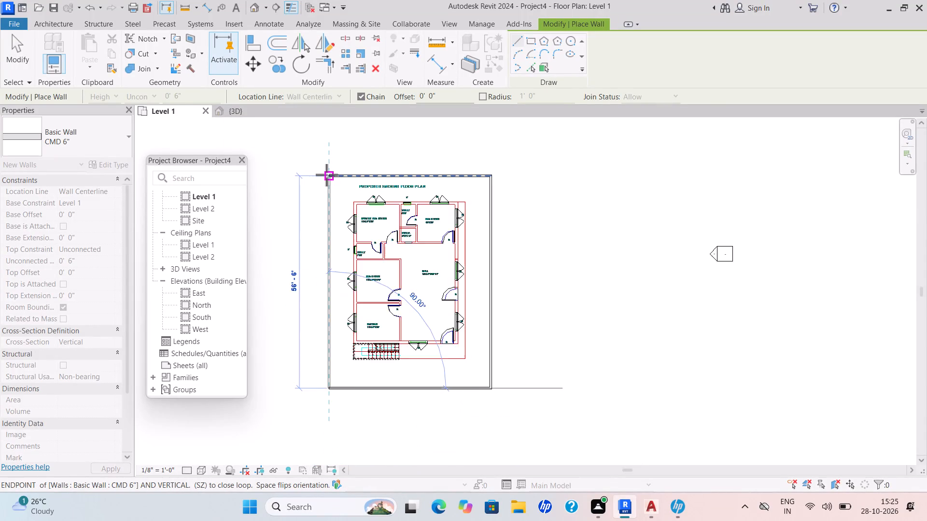
pyautogui.scroll(1, 326, 175)
pyautogui.scroll(-1, 326, 175)
pyautogui.scroll(2, 326, 175)
pyautogui.scroll(-1, 326, 175)
pyautogui.scroll(2, 329, 171)
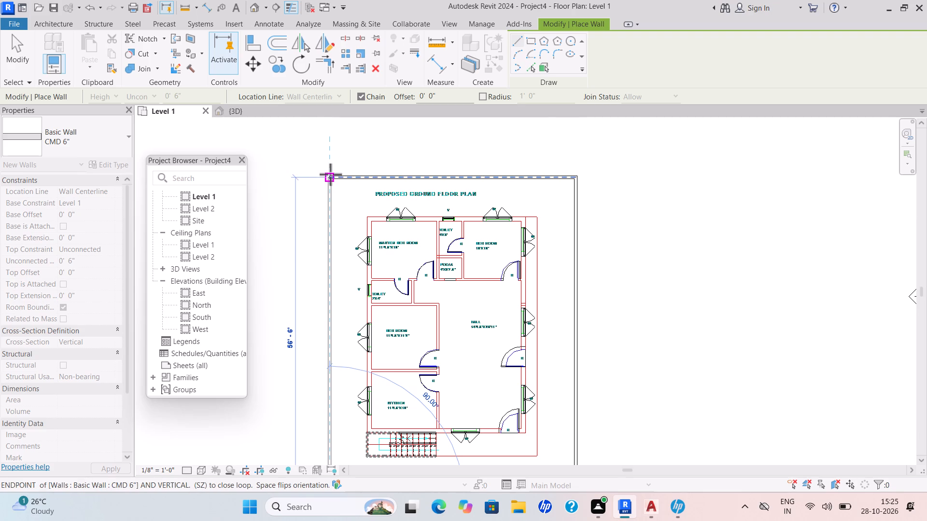
pyautogui.scroll(-1, 330, 174)
pyautogui.scroll(6, 330, 174)
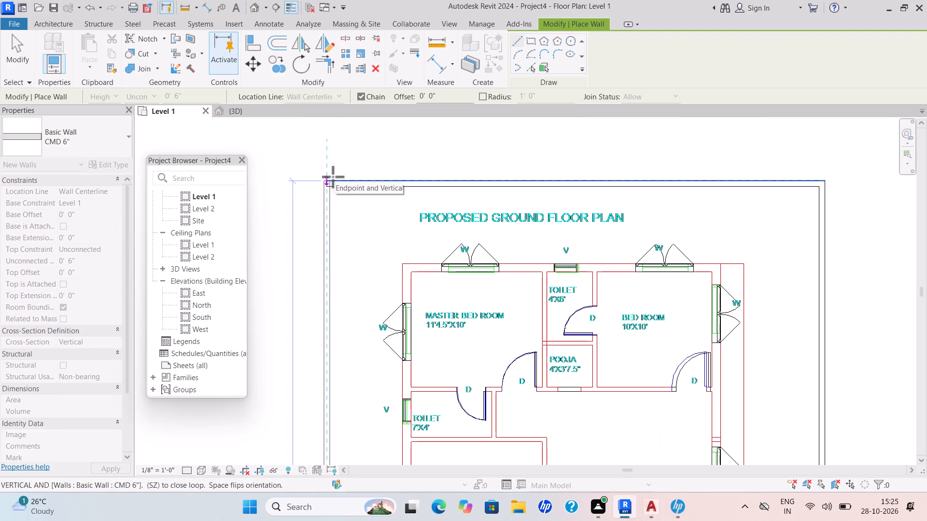
pyautogui.click(333, 177)
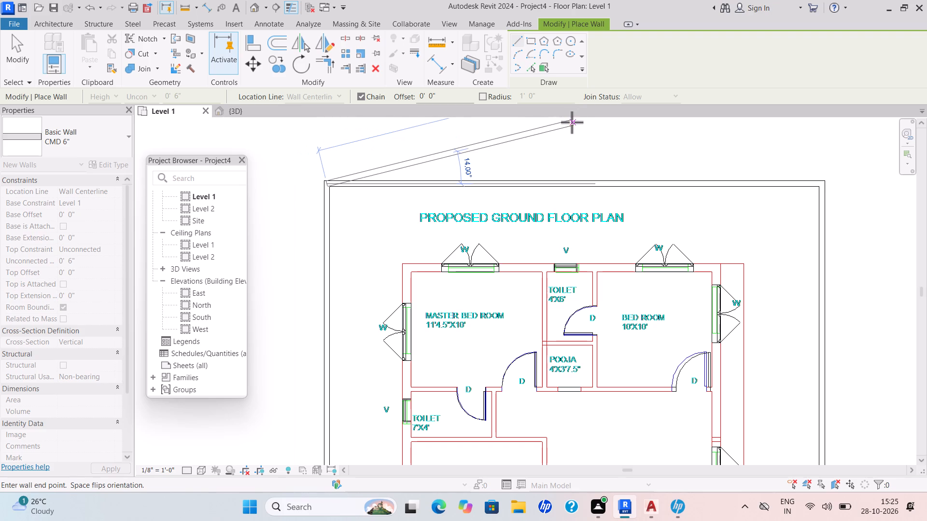
pyautogui.press('Escape')
pyautogui.scroll(-2, 553, 235)
pyautogui.scroll(1, 552, 233)
pyautogui.scroll(-1, 552, 233)
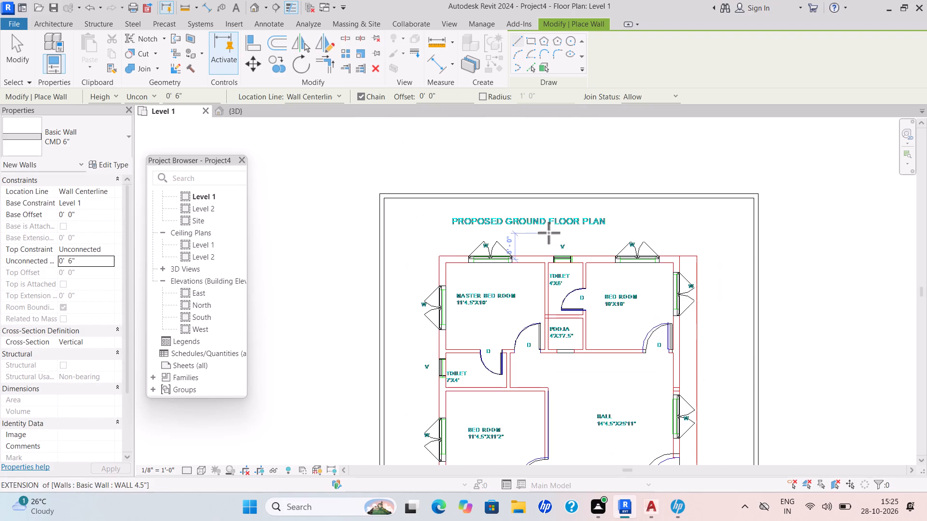
pyautogui.press('Escape')
pyautogui.press('Escape')
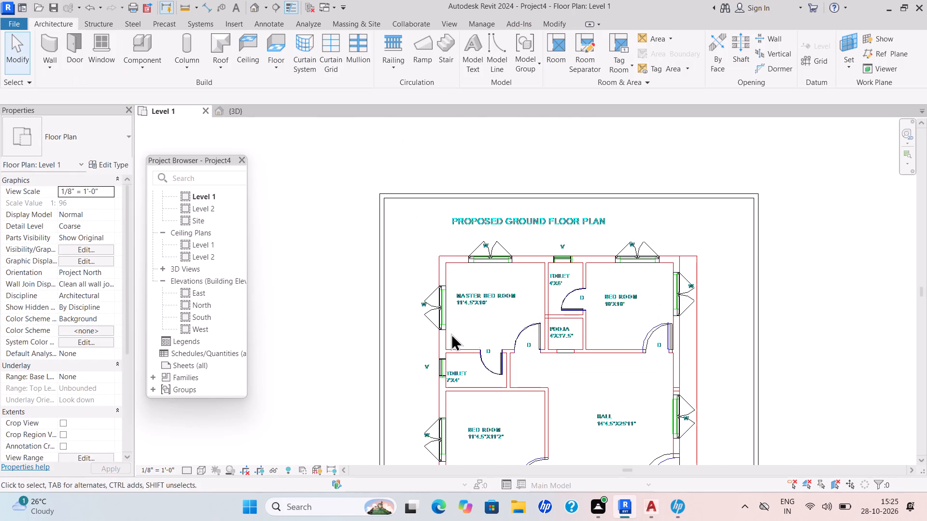
pyautogui.press('Escape')
pyautogui.press('Escape')
# Set the unconnected height of all four CMD 6" walls to 4'.
pyautogui.click(384, 331)
pyautogui.write('SA')
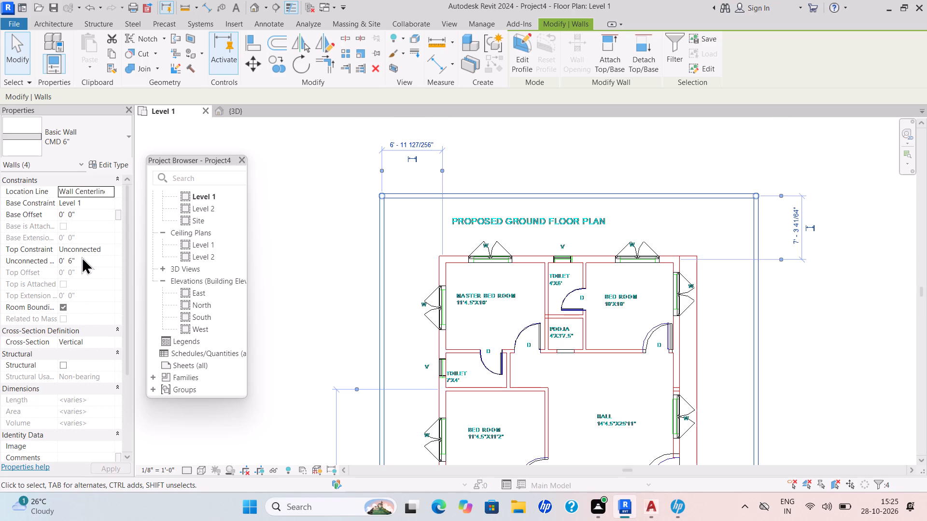
pyautogui.moveTo(82, 257); pyautogui.dragTo(60, 269)
pyautogui.press('BackSpace')
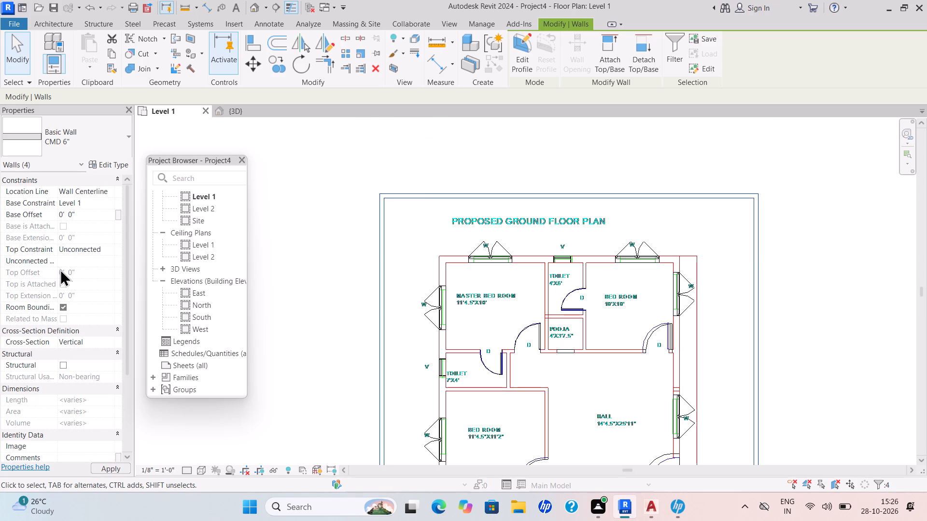
pyautogui.write("4'")
pyautogui.press('Return')
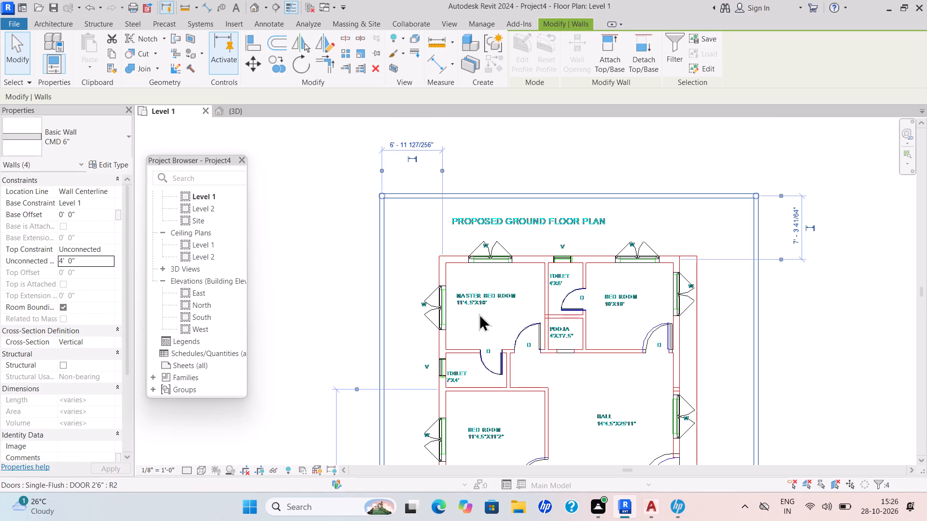
# Examine the compound wall around the house in 3D, down to the floor edge near the front corner door.
pyautogui.scroll(-2, 446, 314)
pyautogui.scroll(1, 442, 308)
pyautogui.scroll(-3, 439, 301)
pyautogui.moveTo(428, 280); pyautogui.dragTo(391, 218, button='middle')
pyautogui.click(232, 107)
pyautogui.press('Escape')
pyautogui.scroll(1, 609, 296)
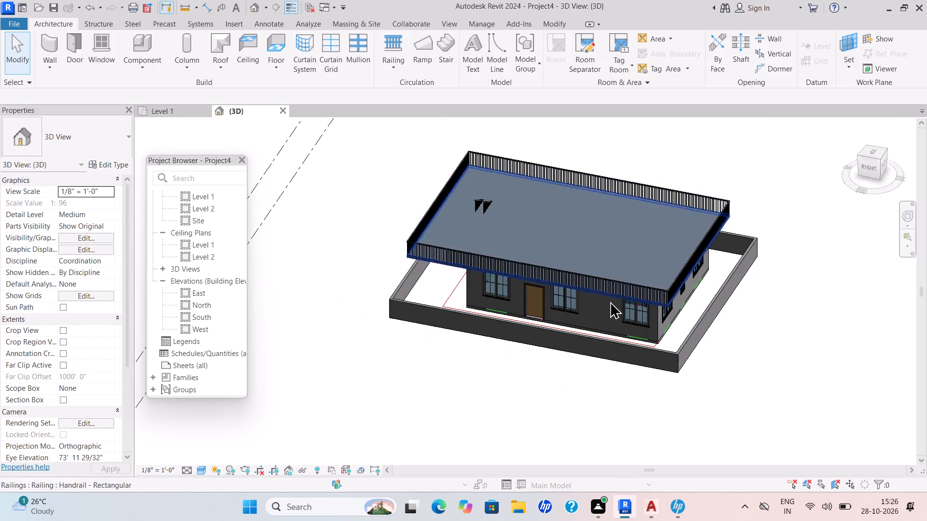
pyautogui.scroll(2, 610, 301)
pyautogui.moveTo(491, 357); pyautogui.dragTo(646, 339, button='middle')
pyautogui.scroll(1, 619, 350)
pyautogui.scroll(-1, 615, 353)
pyautogui.scroll(1, 603, 360)
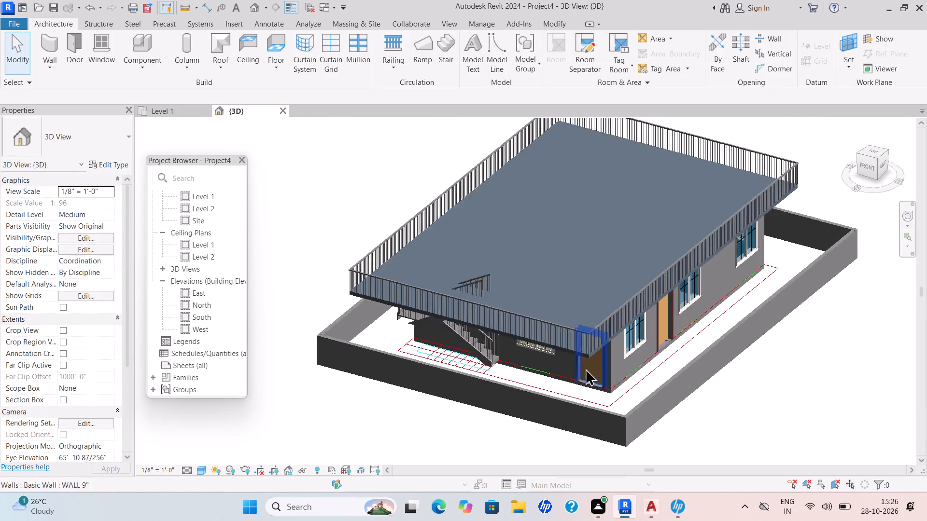
pyautogui.keyDown('shift'); pyautogui.moveTo(536, 382); pyautogui.dragTo(608, 323, button='middle'); pyautogui.keyUp('shift')
pyautogui.moveTo(604, 329); pyautogui.dragTo(539, 376, button='middle')
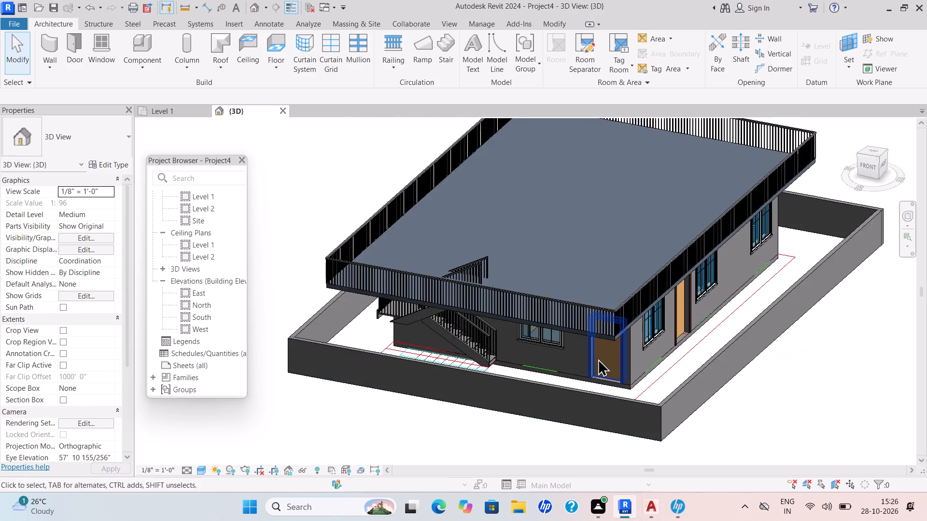
pyautogui.scroll(3, 599, 359)
pyautogui.scroll(4, 629, 394)
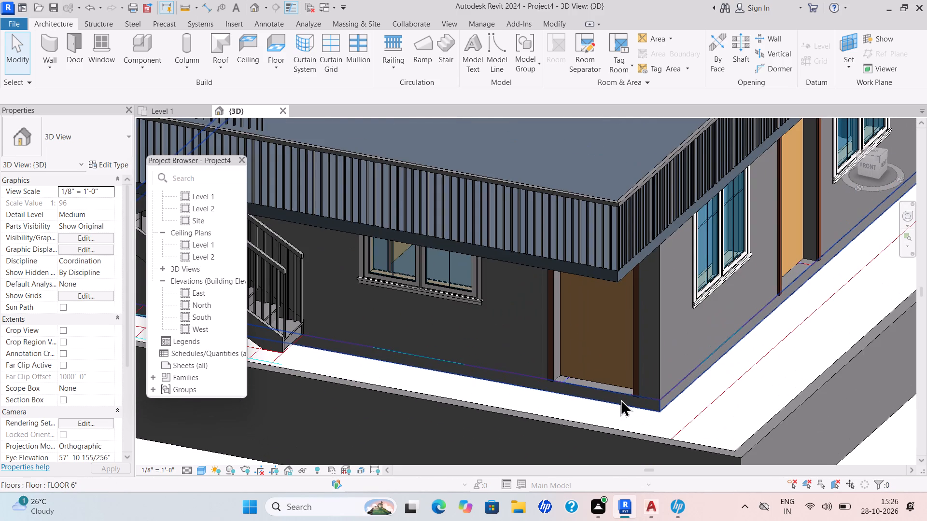
# Edit the FLOOR 6" boundary on Level 1, moving its south edge past the staircase to the compound wall's outer face.
pyautogui.click(620, 399)
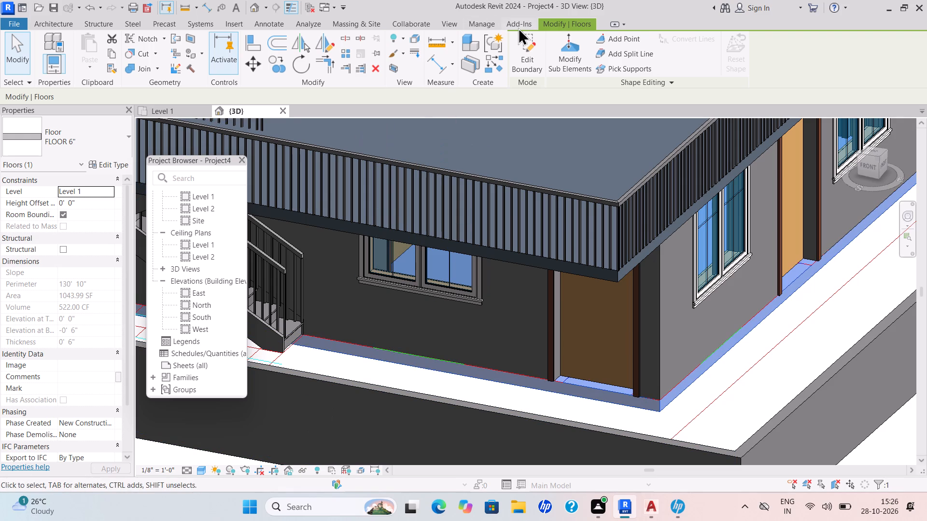
pyautogui.click(534, 66)
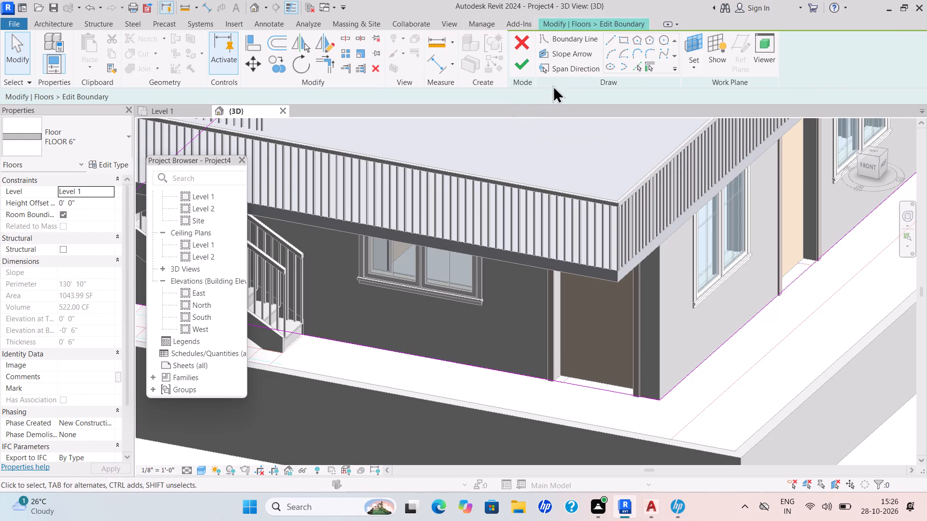
pyautogui.scroll(-4, 505, 330)
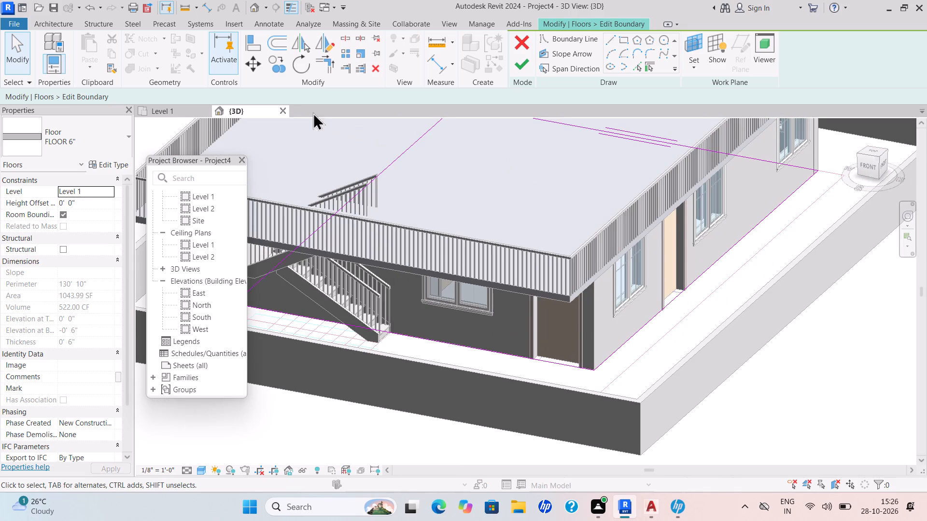
pyautogui.click(158, 109)
pyautogui.scroll(1, 477, 280)
pyautogui.scroll(-1, 477, 280)
pyautogui.moveTo(477, 280); pyautogui.dragTo(488, 204, button='middle')
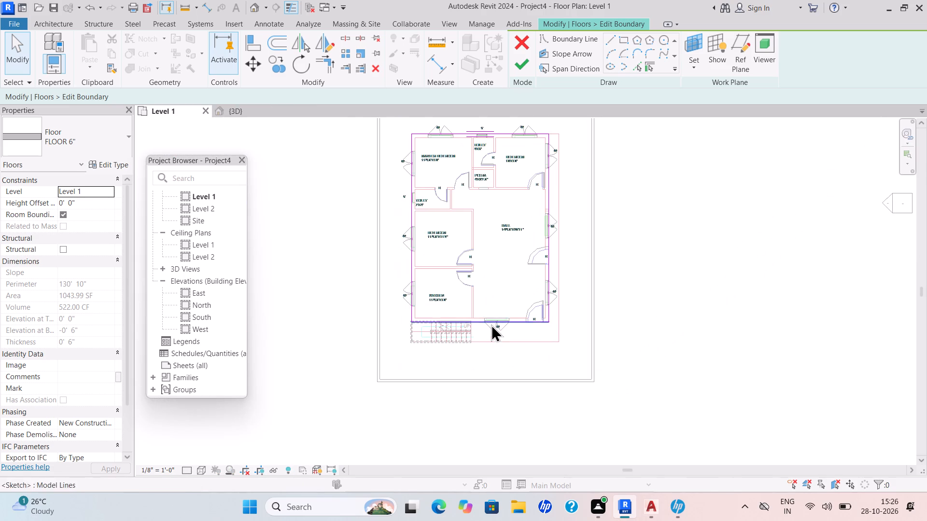
pyautogui.scroll(1, 490, 329)
pyautogui.scroll(-1, 490, 329)
pyautogui.scroll(1, 490, 329)
pyautogui.moveTo(493, 316); pyautogui.dragTo(513, 388)
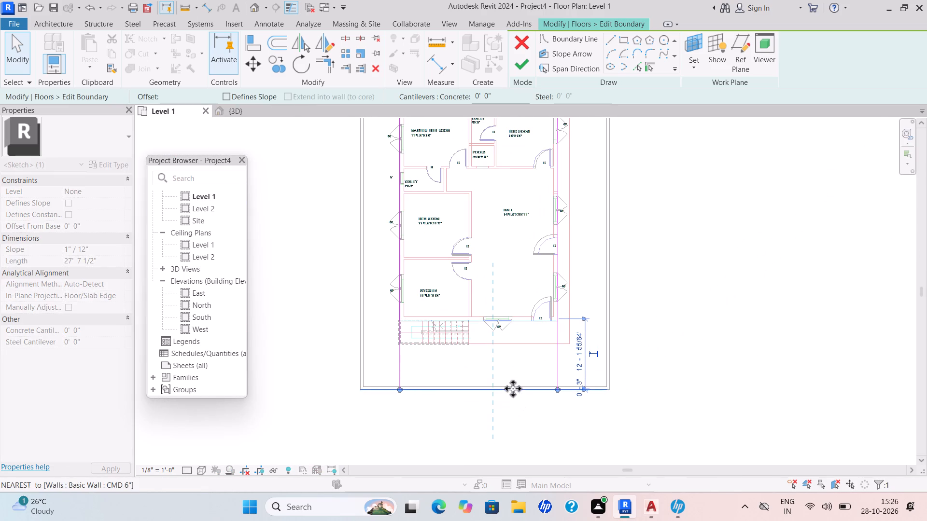
# Stretch the floor boundary's east and west edges to the outer faces of the side compound walls.
pyautogui.scroll(2, 584, 372)
pyautogui.moveTo(548, 358); pyautogui.dragTo(621, 355)
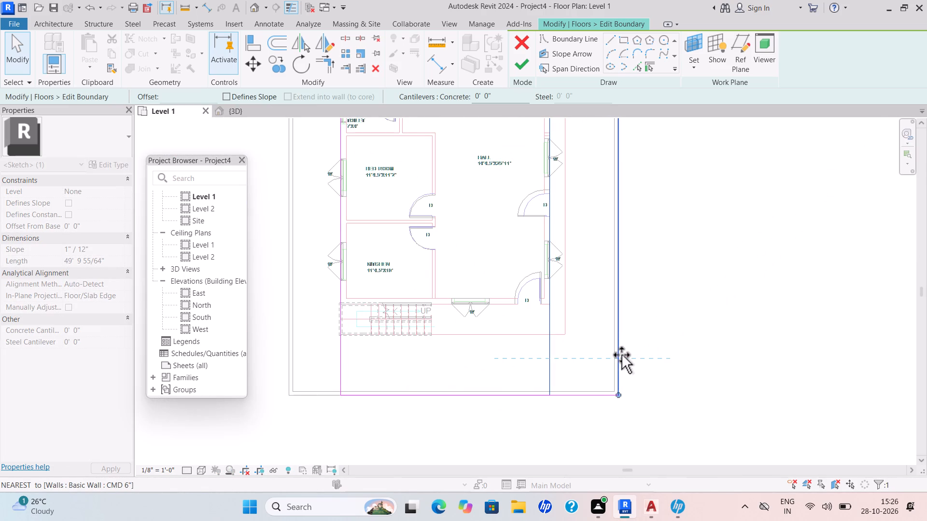
pyautogui.moveTo(621, 355); pyautogui.dragTo(620, 356)
pyautogui.scroll(3, 630, 357)
pyautogui.scroll(-4, 632, 357)
pyautogui.moveTo(634, 359); pyautogui.dragTo(774, 343, button='middle')
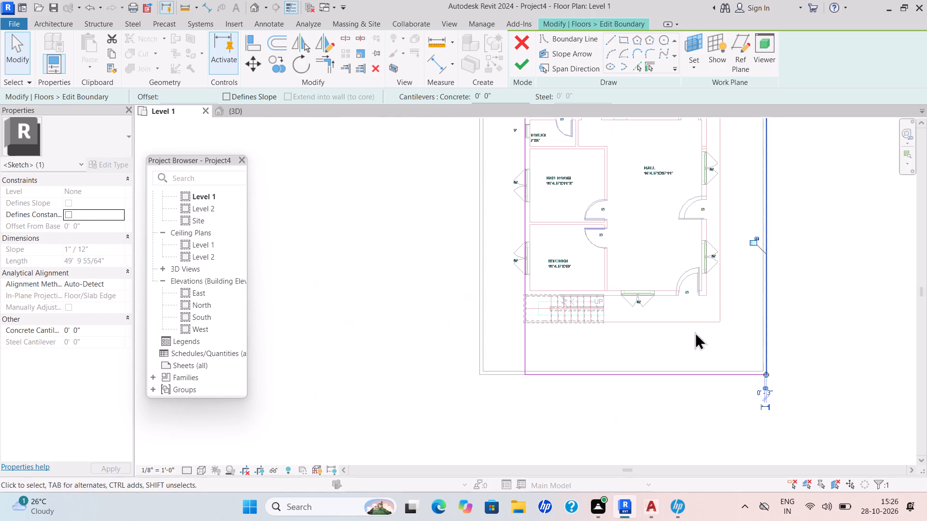
pyautogui.moveTo(525, 344); pyautogui.dragTo(478, 345)
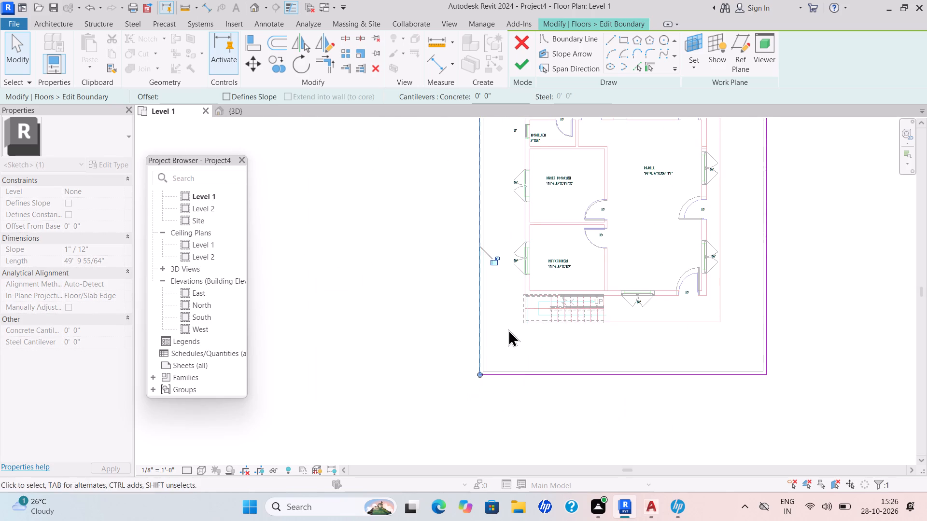
# Move the floor boundary's north edge past the plan title to the compound wall's inner face and finish the boundary.
pyautogui.moveTo(508, 329); pyautogui.dragTo(471, 467, button='middle')
pyautogui.scroll(-2, 471, 467)
pyautogui.moveTo(624, 164); pyautogui.dragTo(591, 271, button='middle')
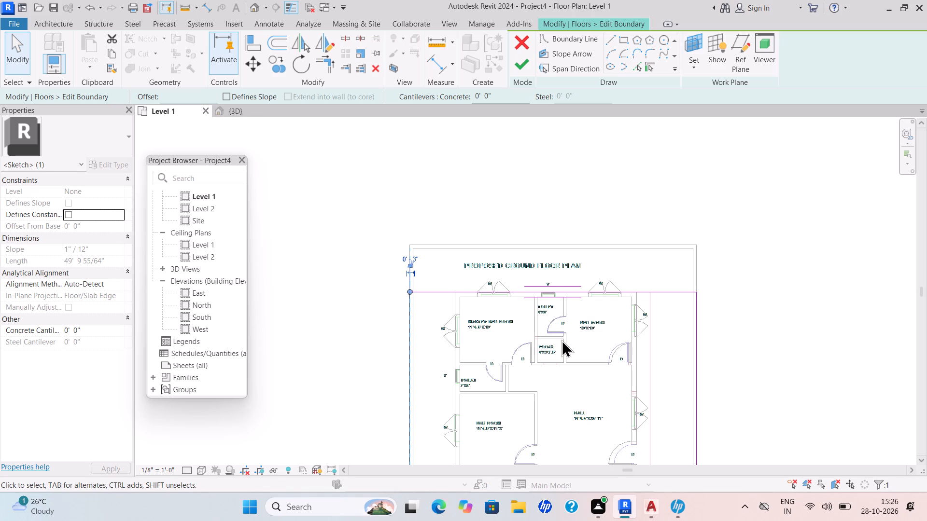
pyautogui.scroll(3, 632, 286)
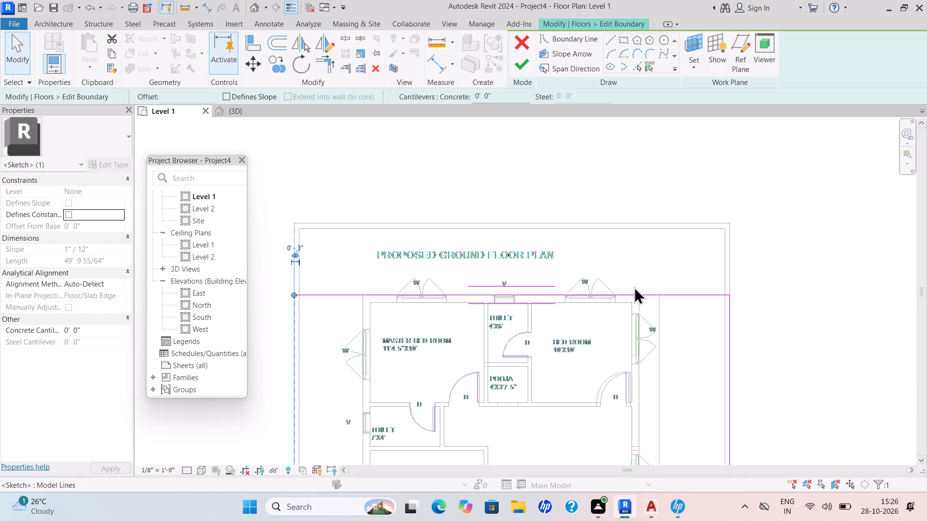
pyautogui.moveTo(637, 294); pyautogui.dragTo(635, 210)
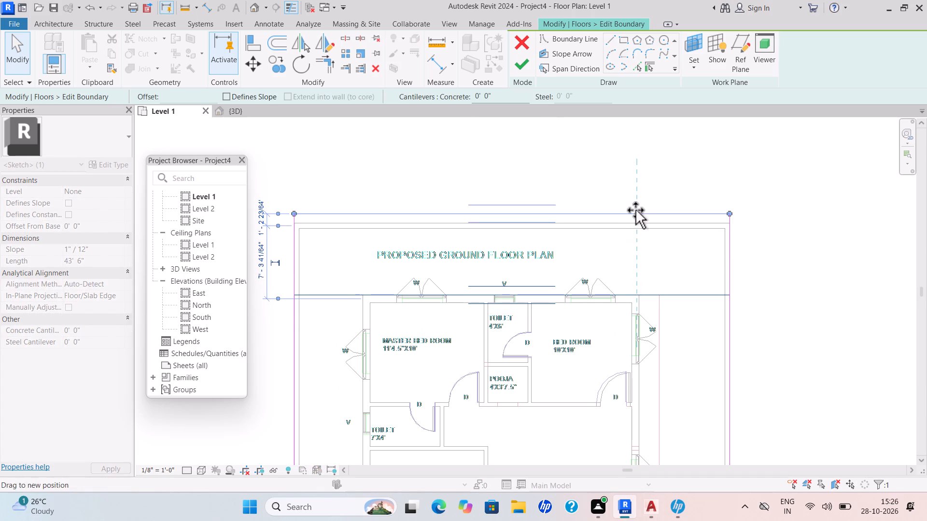
pyautogui.moveTo(635, 210); pyautogui.dragTo(642, 227)
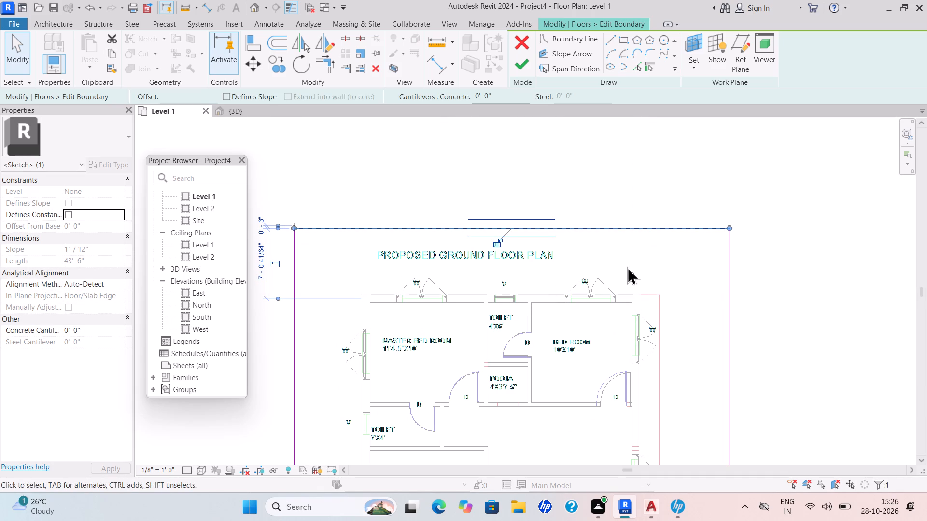
pyautogui.click(519, 62)
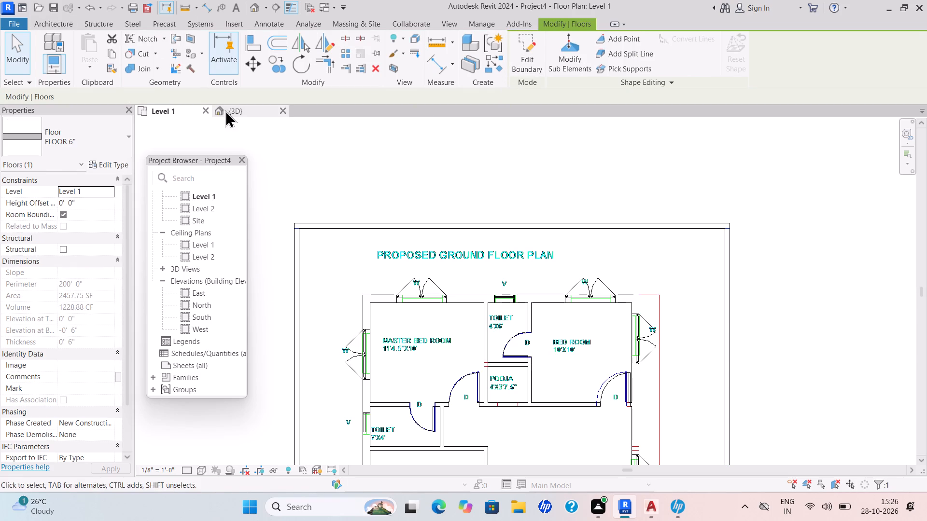
# Examine the extended floor and its fit against the compound wall in 3D from the front, above and the corner.
pyautogui.click(235, 110)
pyautogui.scroll(-2, 470, 213)
pyautogui.click(646, 266)
pyautogui.scroll(-1, 646, 275)
pyautogui.scroll(1, 646, 276)
pyautogui.scroll(-2, 646, 278)
pyautogui.scroll(1, 646, 279)
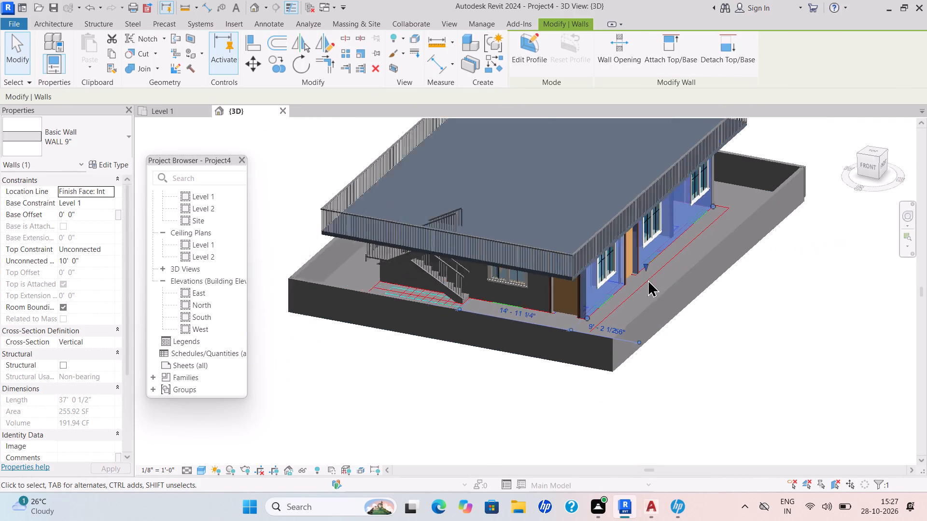
pyautogui.moveTo(646, 297); pyautogui.dragTo(772, 18, button='middle')
pyautogui.keyDown('shift'); pyautogui.moveTo(592, 416); pyautogui.dragTo(508, 520, button='middle'); pyautogui.keyUp('shift')
pyautogui.keyDown('shift'); pyautogui.scroll(-1, 509, 520); pyautogui.keyUp('shift')
pyautogui.keyDown('shift'); pyautogui.moveTo(537, 380); pyautogui.dragTo(542, 436, button='middle'); pyautogui.keyUp('shift')
pyautogui.keyDown('shift'); pyautogui.scroll(-2, 541, 433); pyautogui.keyUp('shift')
pyautogui.moveTo(578, 369); pyautogui.dragTo(585, 372, button='middle')
pyautogui.moveTo(591, 375); pyautogui.dragTo(583, 397, button='middle')
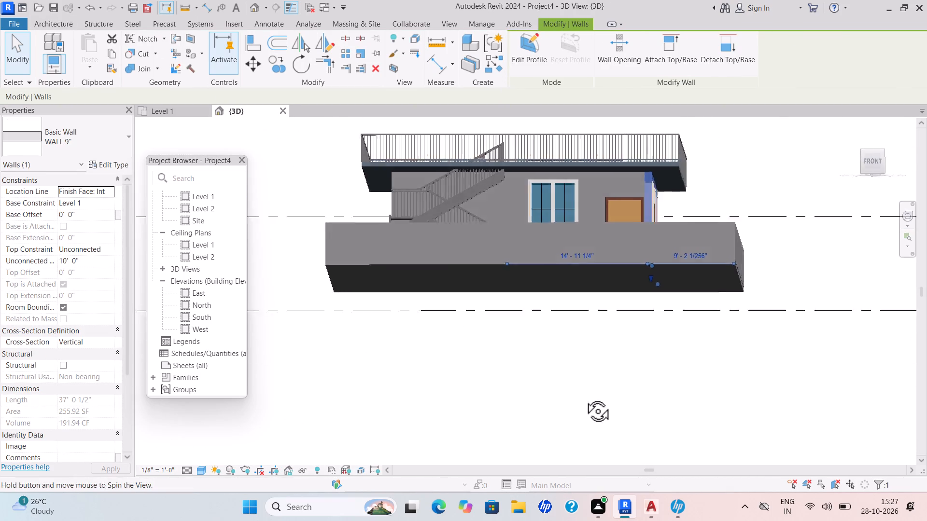
pyautogui.moveTo(583, 397); pyautogui.dragTo(572, 434, button='middle')
pyautogui.scroll(3, 605, 375)
pyautogui.keyDown('shift'); pyautogui.moveTo(608, 370); pyautogui.dragTo(621, 438, button='middle'); pyautogui.keyUp('shift')
pyautogui.keyDown('shift'); pyautogui.scroll(-6, 621, 438); pyautogui.keyUp('shift')
pyautogui.moveTo(643, 411); pyautogui.dragTo(648, 438, button='middle')
pyautogui.moveTo(671, 388); pyautogui.dragTo(692, 285, button='middle')
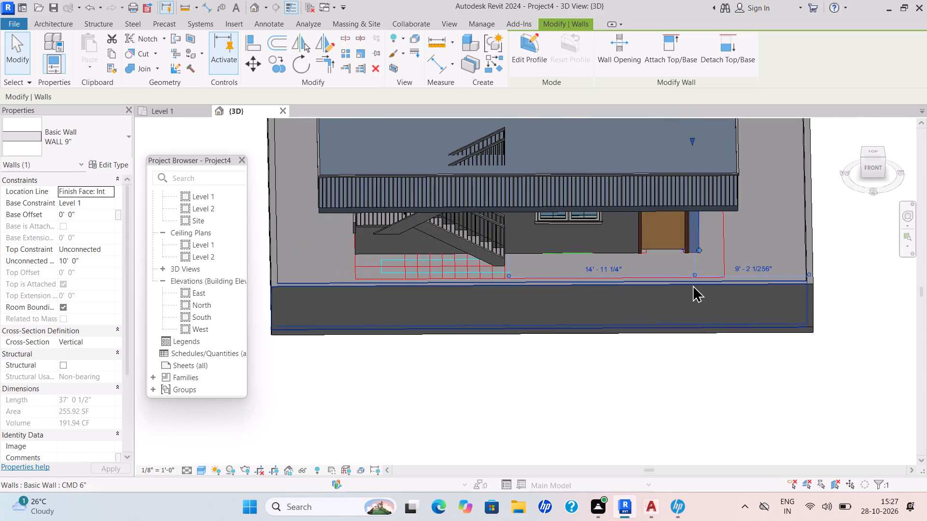
pyautogui.keyDown('shift'); pyautogui.moveTo(693, 288); pyautogui.dragTo(689, 369, button='middle'); pyautogui.keyUp('shift')
pyautogui.scroll(-2, 702, 343)
pyautogui.moveTo(702, 343); pyautogui.dragTo(728, 235, button='middle')
pyautogui.moveTo(712, 270); pyautogui.dragTo(709, 295, button='middle')
pyautogui.scroll(-2, 709, 292)
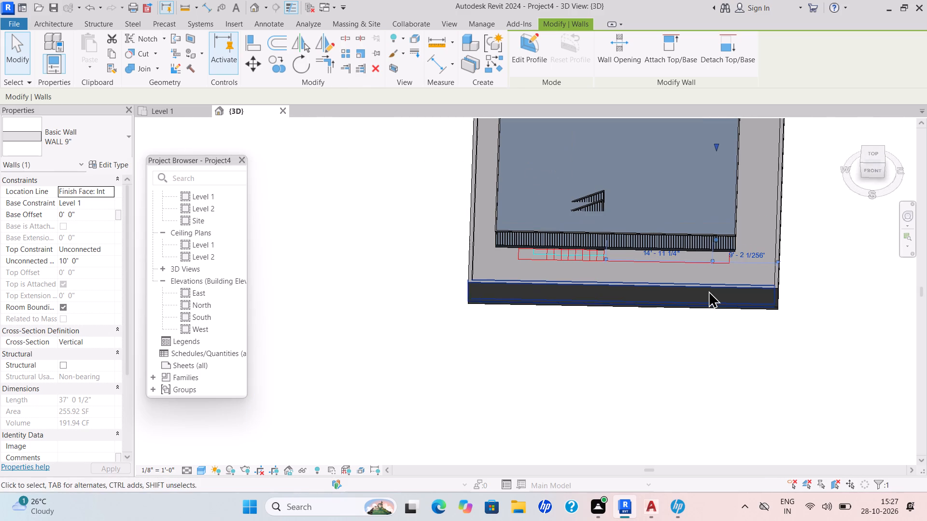
pyautogui.moveTo(710, 295); pyautogui.dragTo(706, 344, button='middle')
pyautogui.scroll(2, 712, 322)
pyautogui.scroll(-1, 712, 322)
pyautogui.scroll(1, 712, 322)
pyautogui.moveTo(713, 319); pyautogui.dragTo(725, 347, button='middle')
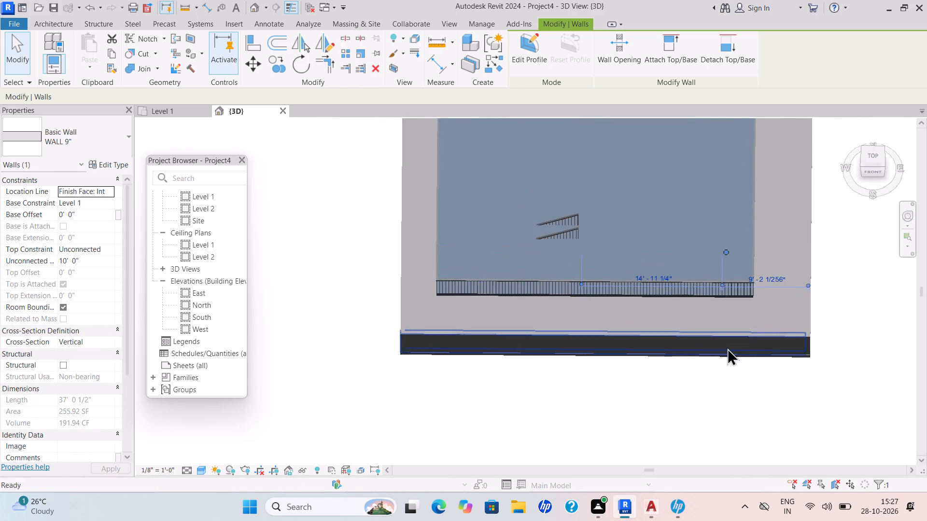
pyautogui.scroll(3, 742, 328)
pyautogui.scroll(-1, 742, 327)
pyautogui.scroll(1, 742, 327)
pyautogui.moveTo(744, 318); pyautogui.dragTo(759, 269, button='middle')
pyautogui.scroll(2, 759, 269)
pyautogui.moveTo(756, 272); pyautogui.dragTo(756, 284, button='middle')
pyautogui.moveTo(756, 284); pyautogui.dragTo(758, 325, button='middle')
pyautogui.middleClick(767, 318)
pyautogui.scroll(-2, 767, 318)
pyautogui.keyDown('shift'); pyautogui.moveTo(767, 318); pyautogui.dragTo(763, 298, button='middle'); pyautogui.keyUp('shift')
pyautogui.scroll(3, 623, 334)
pyautogui.moveTo(561, 376); pyautogui.dragTo(556, 362, button='middle')
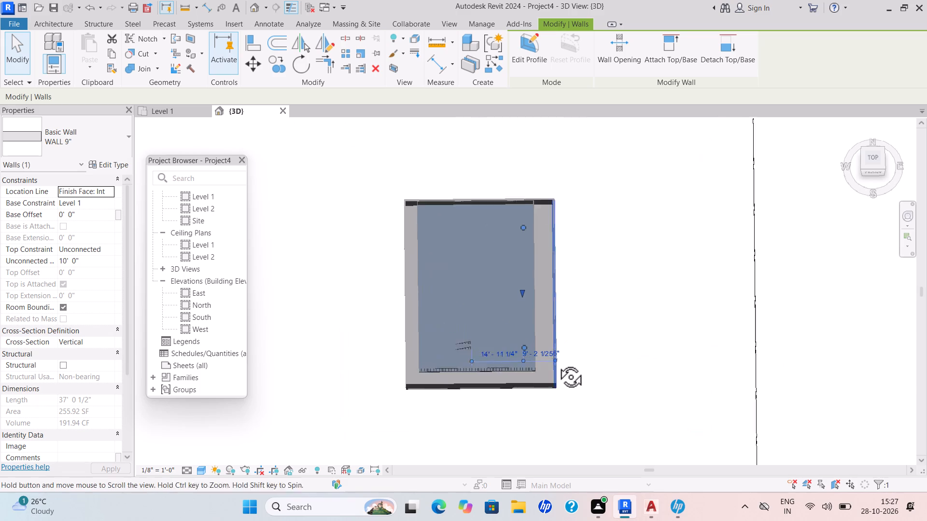
pyautogui.moveTo(556, 362); pyautogui.dragTo(549, 262, button='middle')
pyautogui.scroll(5, 549, 262)
pyautogui.press('Escape')
pyautogui.scroll(1, 576, 371)
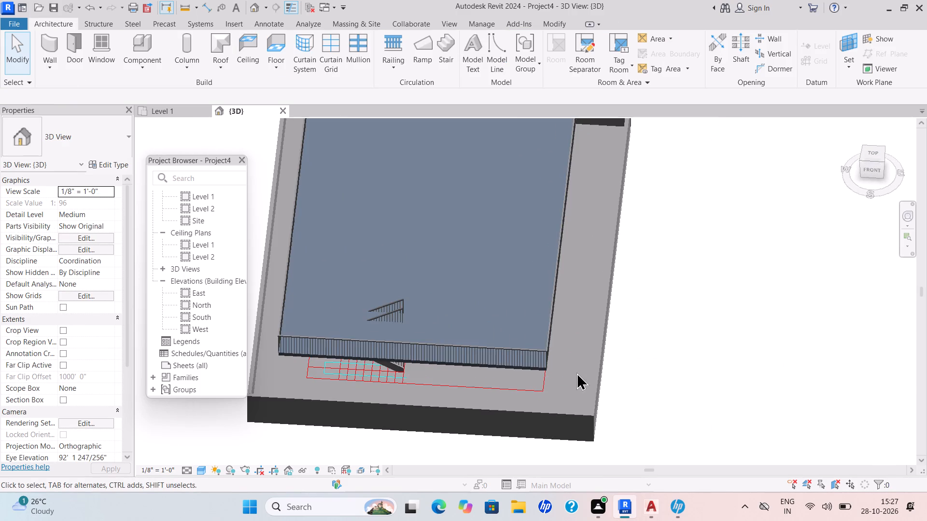
pyautogui.scroll(5, 577, 394)
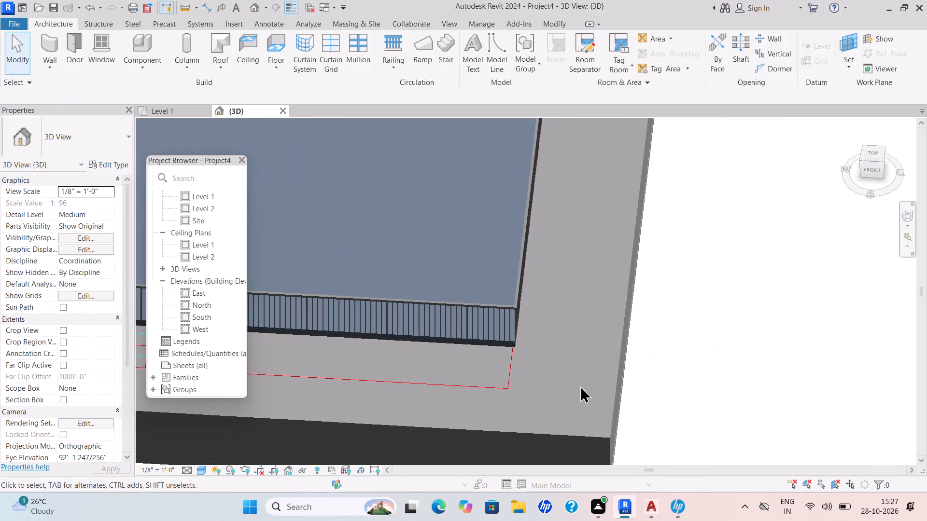
# From the Level 1 plan, load the component family Gate_davinder_11707.0001 from the Gate folder in Documents > SHUBHAM CITY.
pyautogui.click(154, 103)
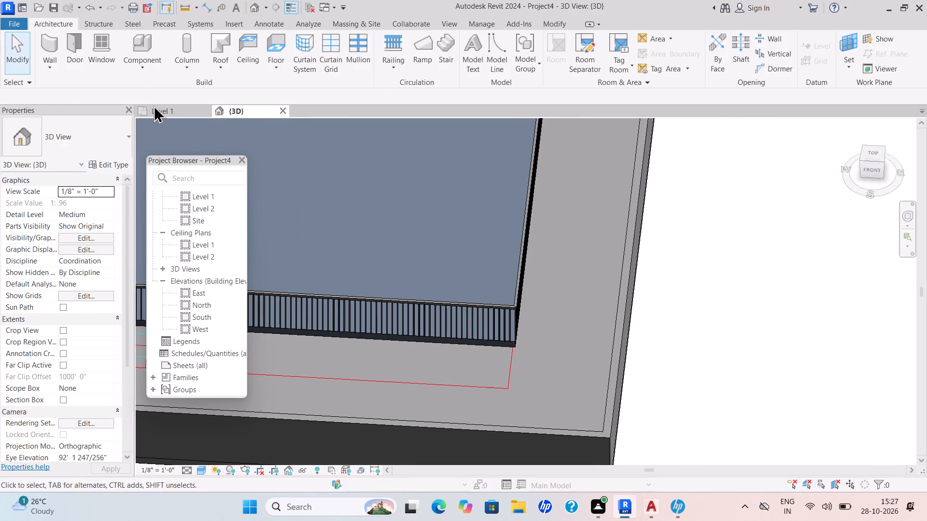
pyautogui.click(151, 110)
pyautogui.scroll(-1, 638, 390)
pyautogui.scroll(1, 638, 390)
pyautogui.scroll(-3, 636, 388)
pyautogui.moveTo(635, 386); pyautogui.dragTo(561, 266, button='middle')
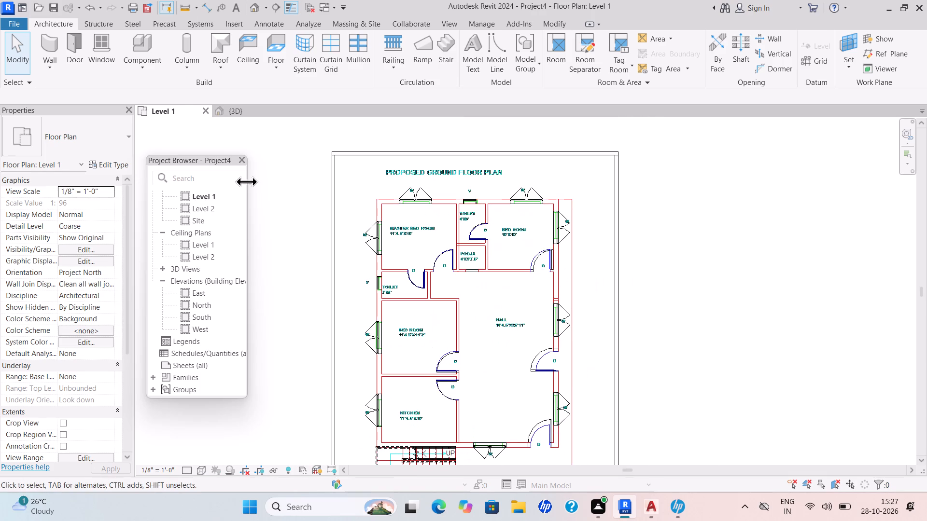
pyautogui.click(135, 66)
pyautogui.click(159, 80)
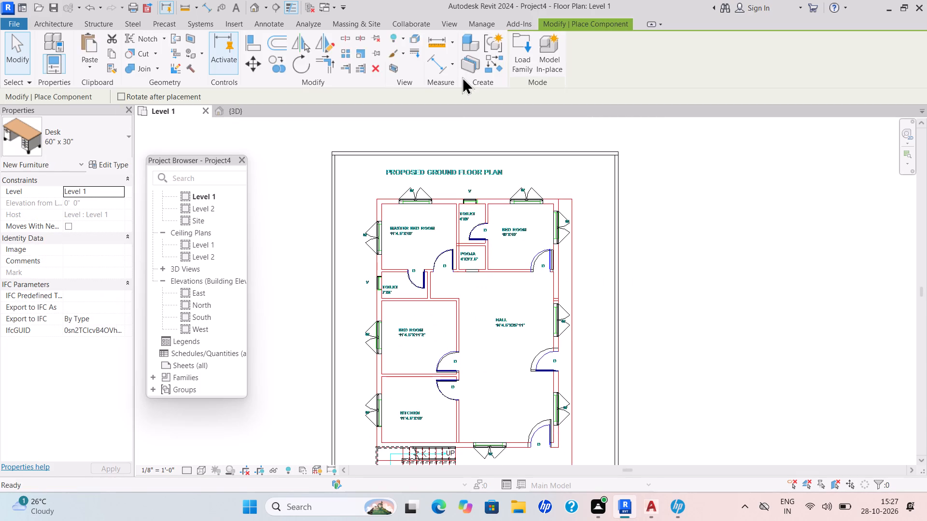
pyautogui.doubleClick(527, 61)
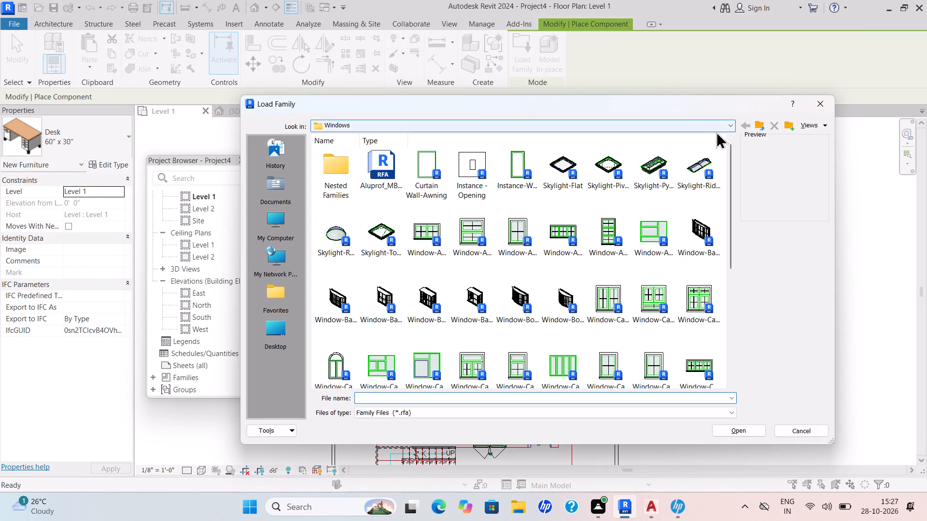
pyautogui.click(721, 125)
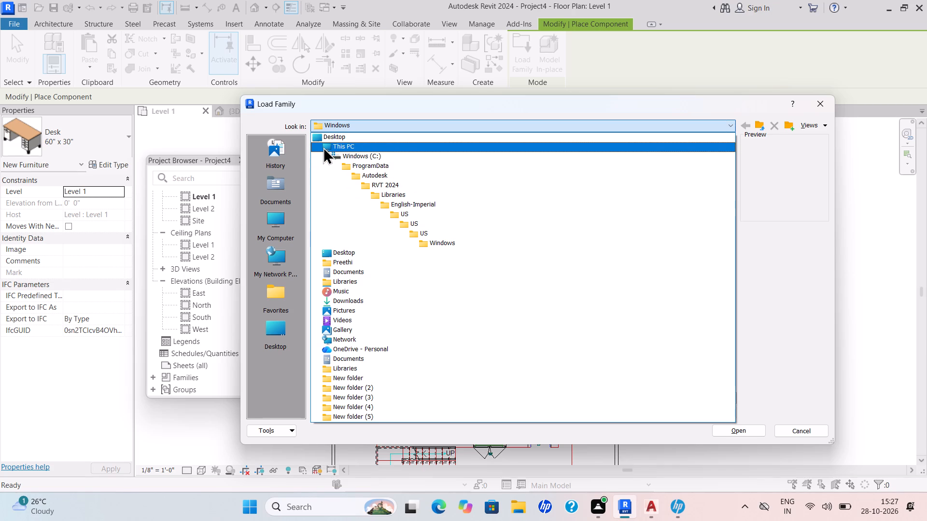
pyautogui.doubleClick(283, 194)
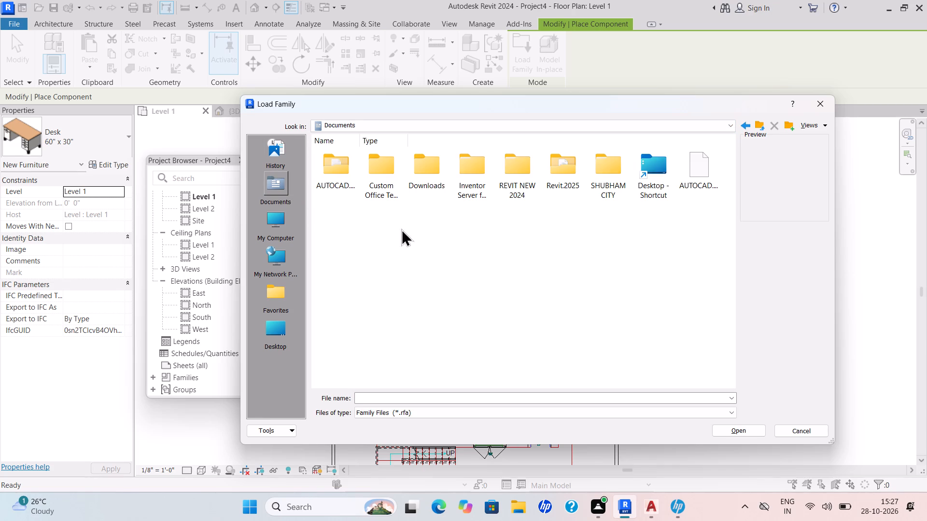
pyautogui.doubleClick(615, 171)
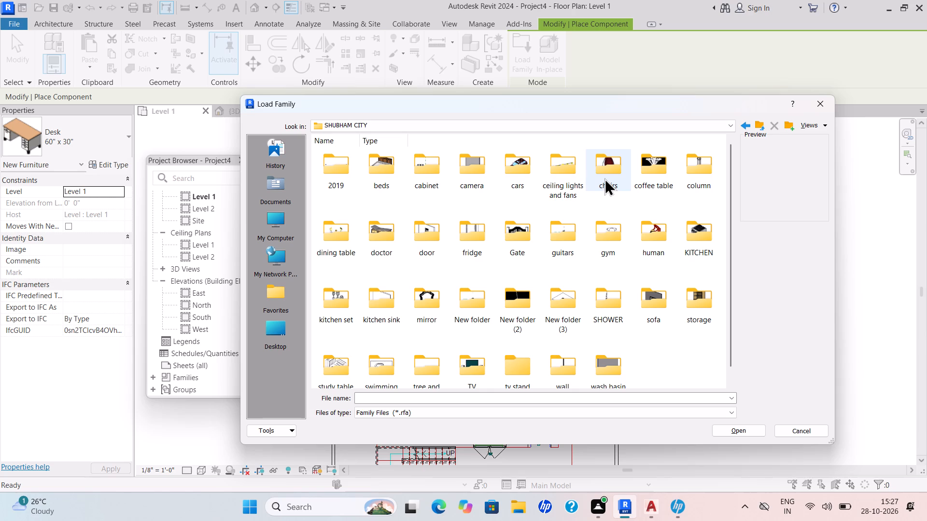
pyautogui.scroll(-4, 595, 339)
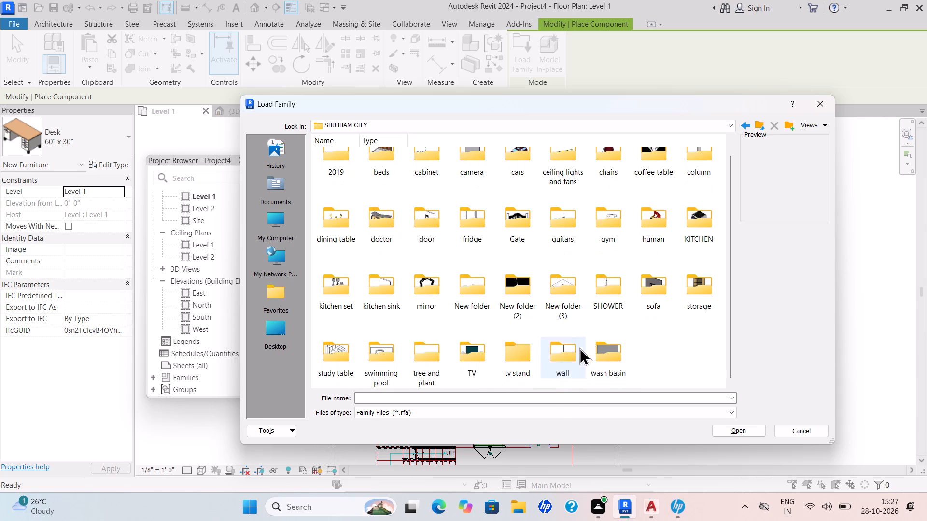
pyautogui.scroll(-1, 561, 392)
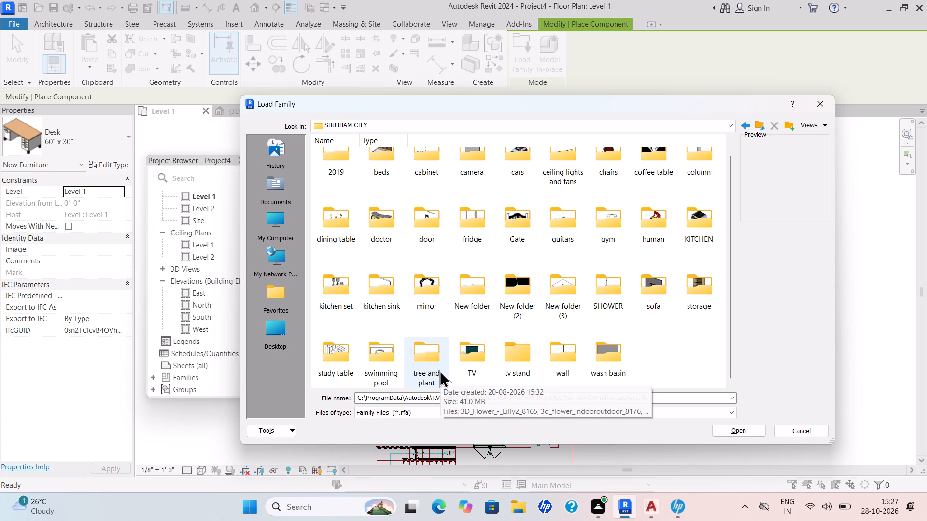
pyautogui.doubleClick(524, 224)
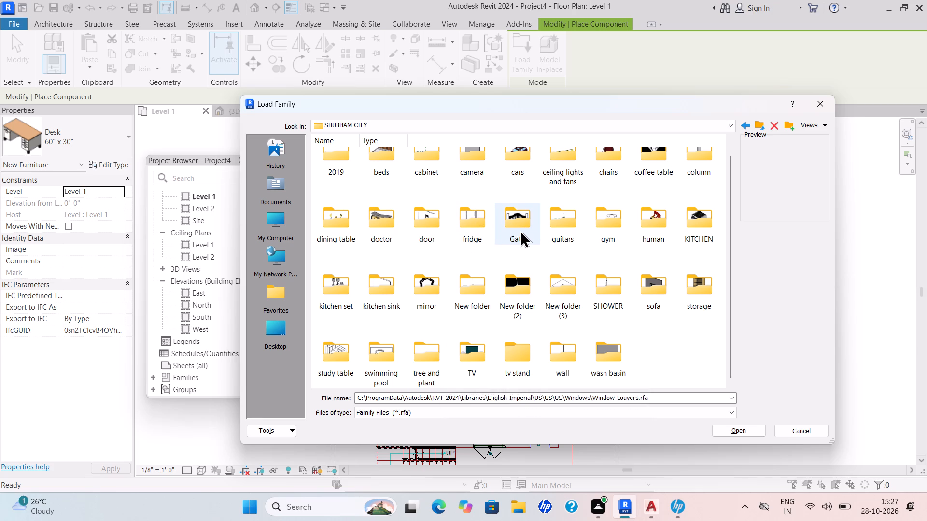
pyautogui.doubleClick(520, 230)
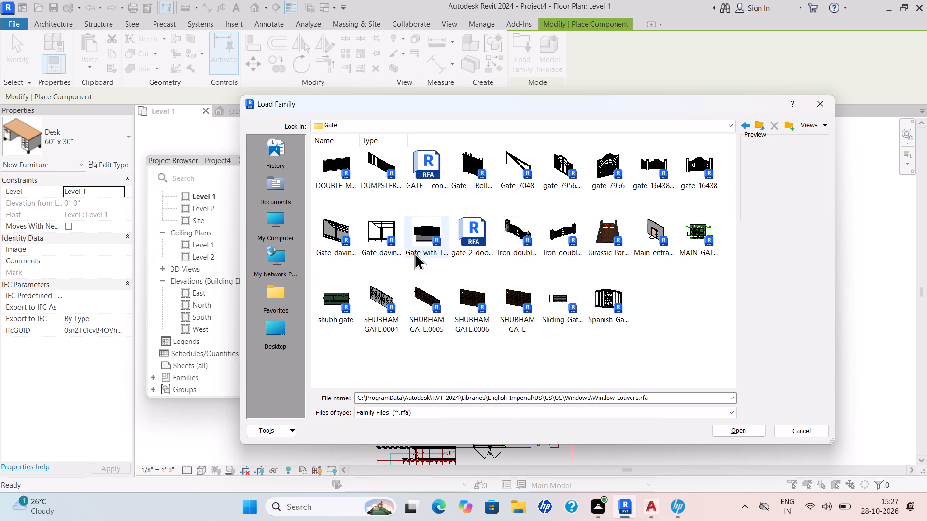
pyautogui.click(338, 233)
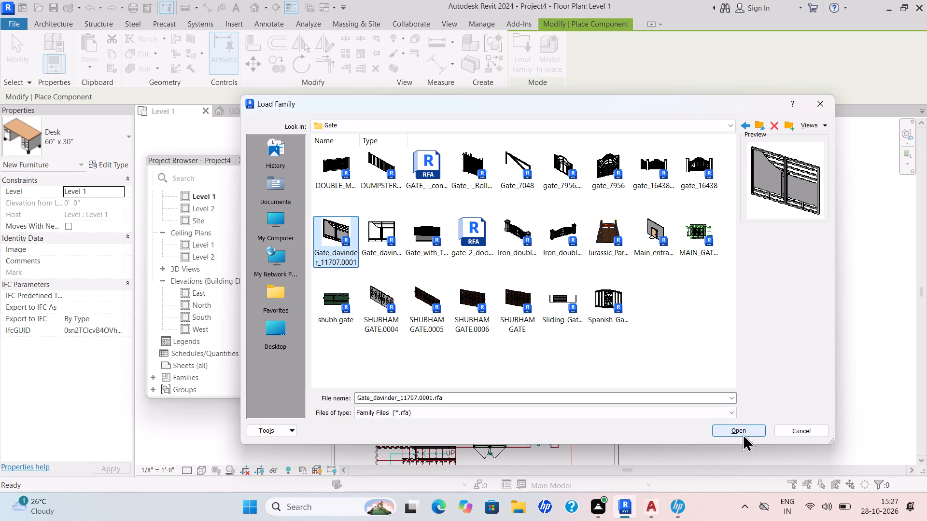
pyautogui.click(742, 430)
# Place the gate on the south compound wall, its centre about 11'-9" from the east compound wall's outer face.
pyautogui.scroll(-1, 666, 387)
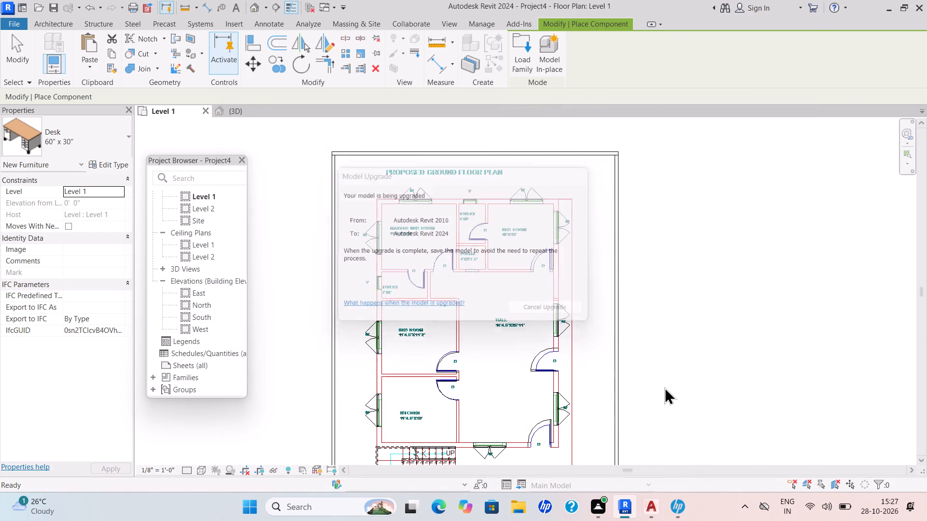
pyautogui.scroll(-1, 664, 387)
pyautogui.moveTo(661, 387); pyautogui.dragTo(640, 295, button='middle')
pyautogui.scroll(1, 654, 369)
pyautogui.scroll(-1, 649, 326)
pyautogui.scroll(-1, 584, 324)
pyautogui.scroll(1, 584, 321)
pyautogui.moveTo(591, 300); pyautogui.dragTo(597, 273, button='middle')
pyautogui.scroll(-1, 594, 295)
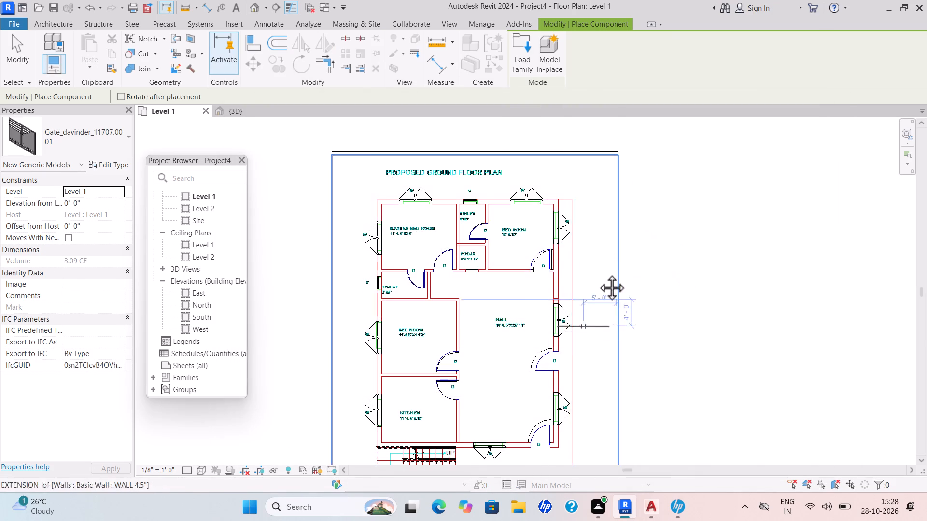
pyautogui.scroll(-1, 597, 273)
pyautogui.moveTo(597, 273); pyautogui.dragTo(598, 207, button='middle')
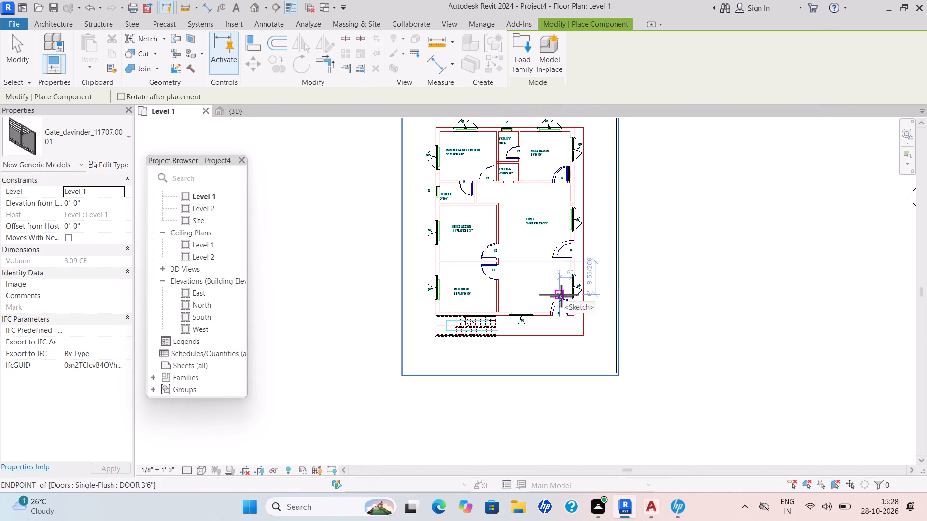
pyautogui.scroll(3, 494, 373)
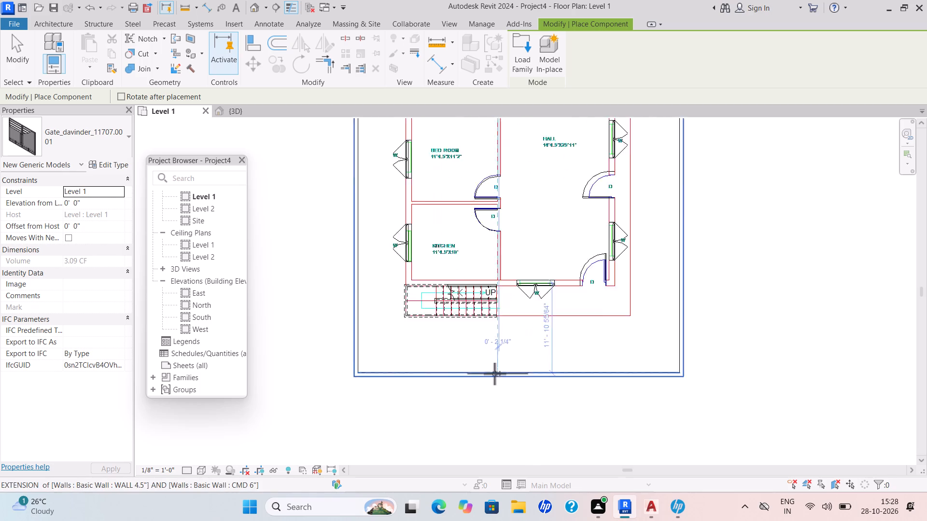
pyautogui.scroll(2, 494, 373)
pyautogui.scroll(2, 637, 388)
pyautogui.scroll(-1, 637, 388)
pyautogui.scroll(1, 643, 365)
pyautogui.scroll(-1, 643, 365)
pyautogui.scroll(2, 643, 365)
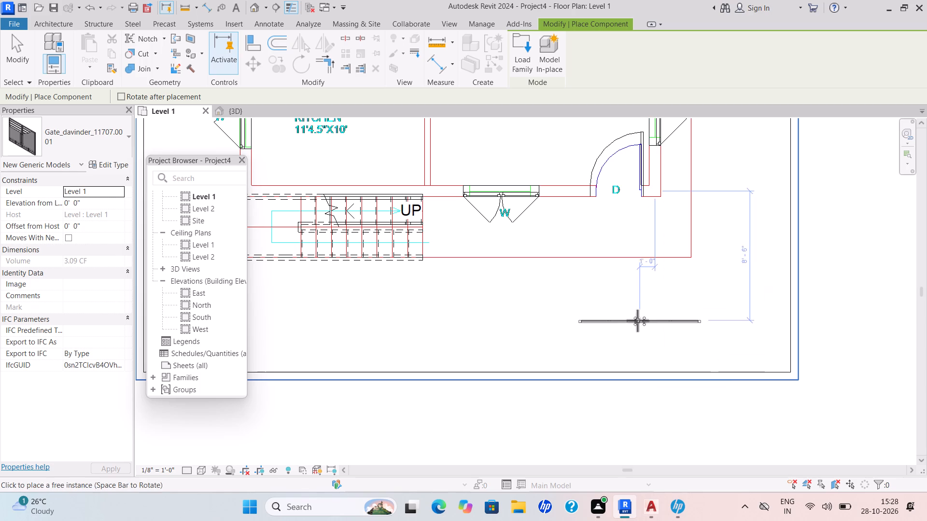
pyautogui.scroll(1, 610, 370)
pyautogui.scroll(-1, 610, 370)
pyautogui.scroll(3, 610, 370)
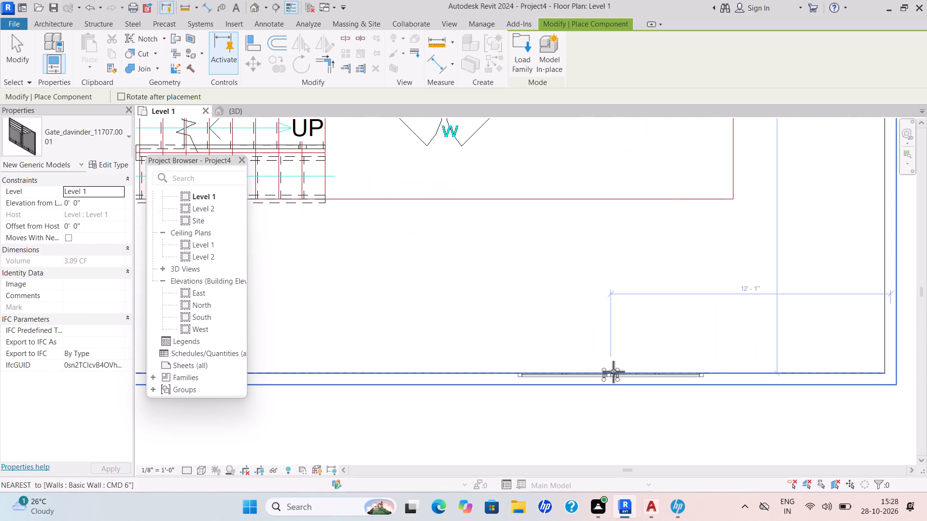
pyautogui.click(619, 379)
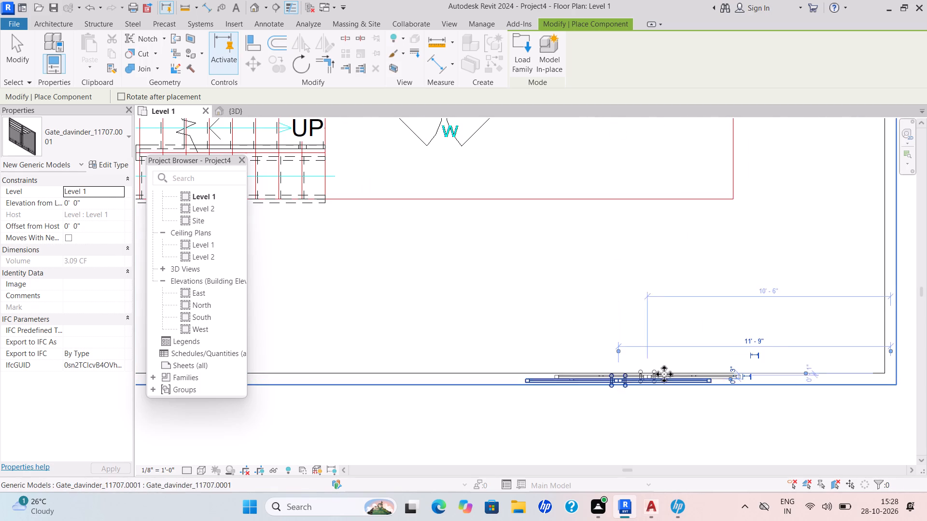
pyautogui.press('Escape')
pyautogui.press('Escape')
pyautogui.press('Escape')
# Nudge the gate slightly north so it sits centred in the compound wall's thickness.
pyautogui.click(620, 381)
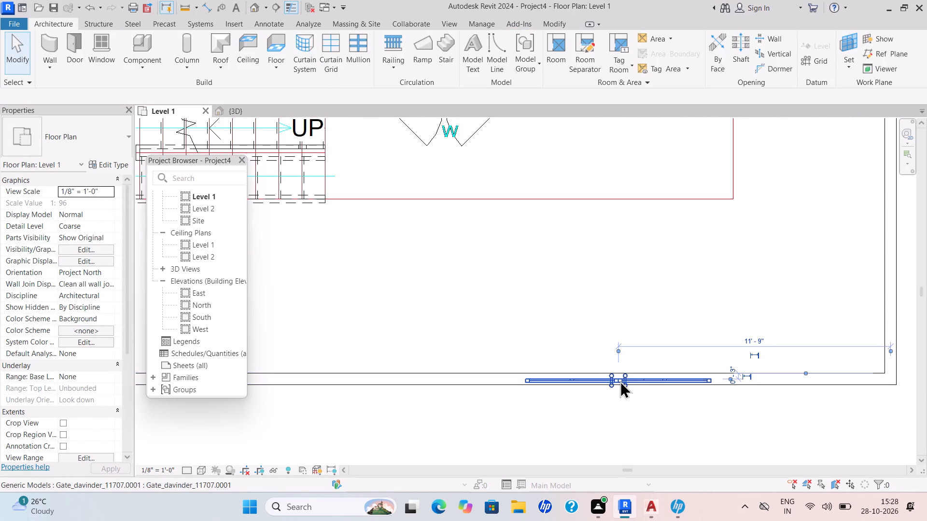
pyautogui.press('Up')
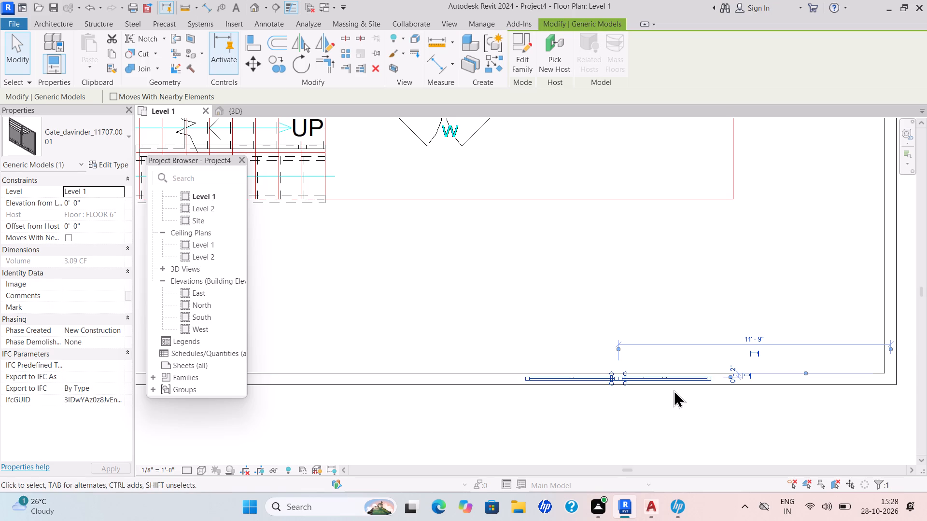
pyautogui.press('Escape')
# Split the south compound wall just west of the gate, about 19'-0" from its east end.
pyautogui.moveTo(662, 391); pyautogui.dragTo(590, 392, button='middle')
pyautogui.scroll(-3, 656, 391)
pyautogui.scroll(1, 589, 391)
pyautogui.scroll(-1, 625, 255)
pyautogui.moveTo(625, 258); pyautogui.dragTo(628, 298, button='middle')
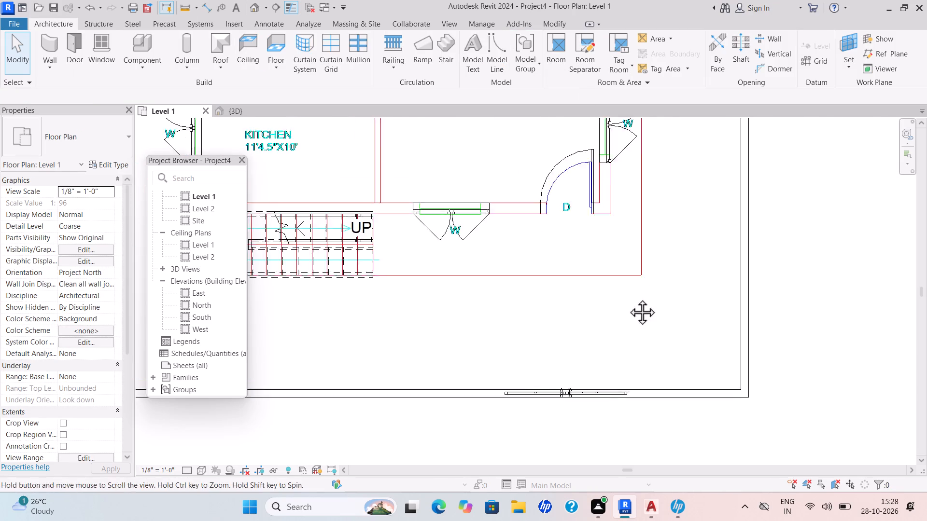
pyautogui.scroll(-1, 628, 298)
pyautogui.moveTo(628, 298); pyautogui.dragTo(632, 302, button='middle')
pyautogui.click(559, 20)
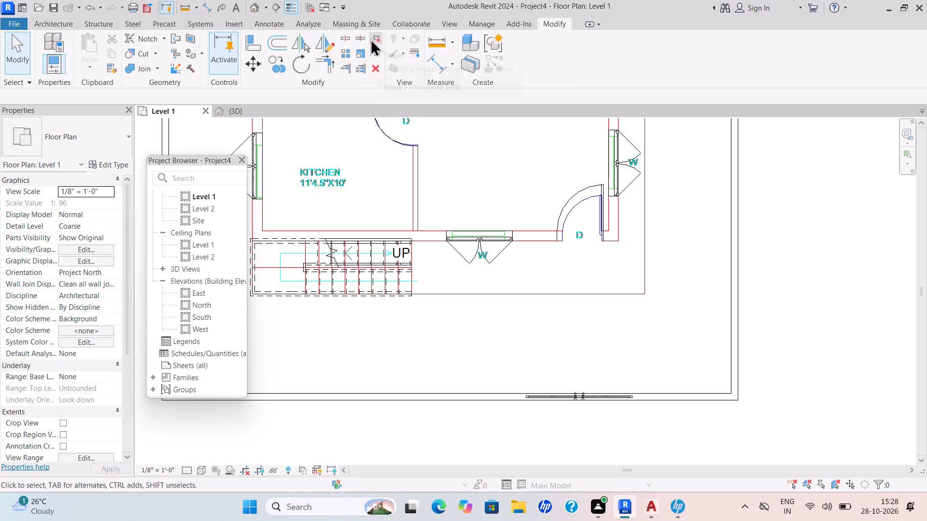
pyautogui.click(341, 36)
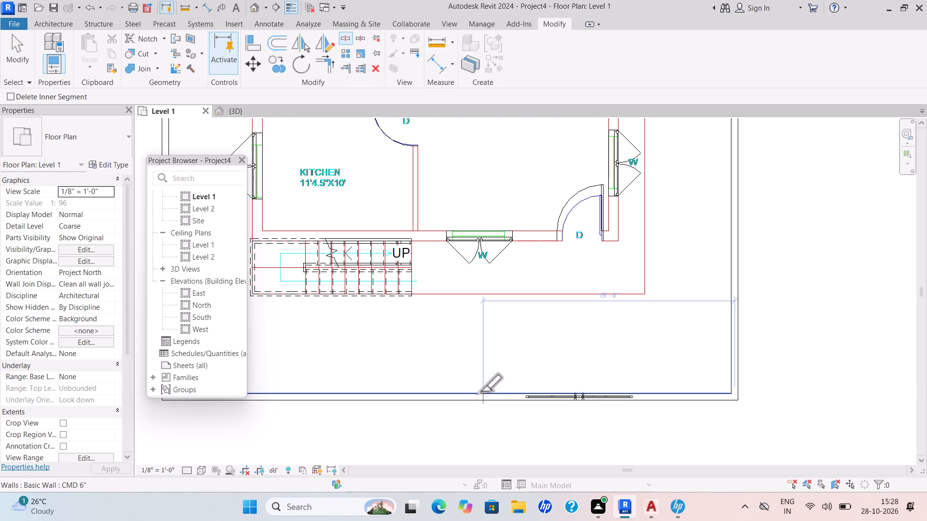
pyautogui.click(480, 392)
pyautogui.press('Escape')
pyautogui.scroll(-1, 524, 402)
pyautogui.scroll(2, 524, 402)
pyautogui.press('Escape')
# Pull the west end of the split-off eastern wall segment back past the gate's east end to open the gateway.
pyautogui.click(517, 398)
pyautogui.scroll(2, 517, 398)
pyautogui.moveTo(466, 399); pyautogui.dragTo(666, 402)
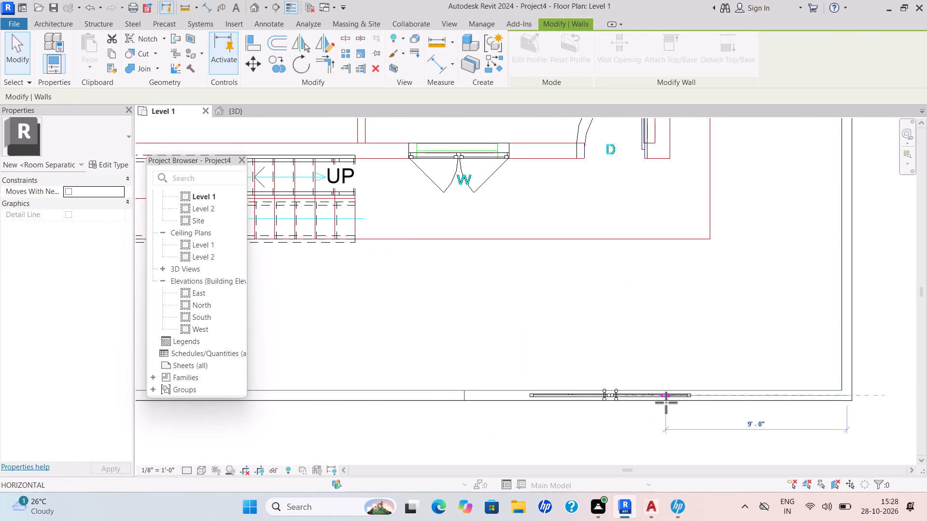
pyautogui.moveTo(666, 402); pyautogui.dragTo(691, 397)
pyautogui.scroll(5, 715, 404)
pyautogui.press('Escape')
pyautogui.scroll(-1, 709, 408)
pyautogui.scroll(2, 709, 408)
pyautogui.press('Escape')
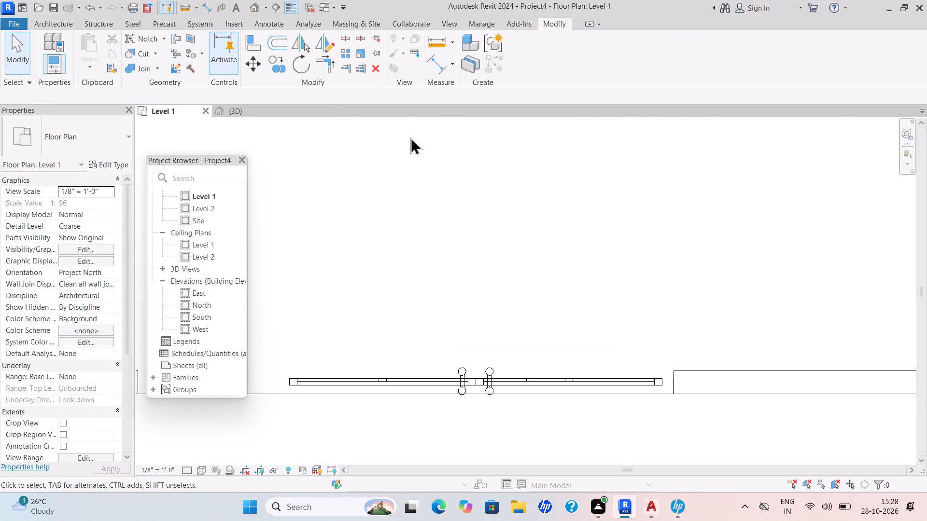
pyautogui.press('Escape')
# Align the end face of the eastern compound wall segment with the gate's east end.
pyautogui.click(248, 46)
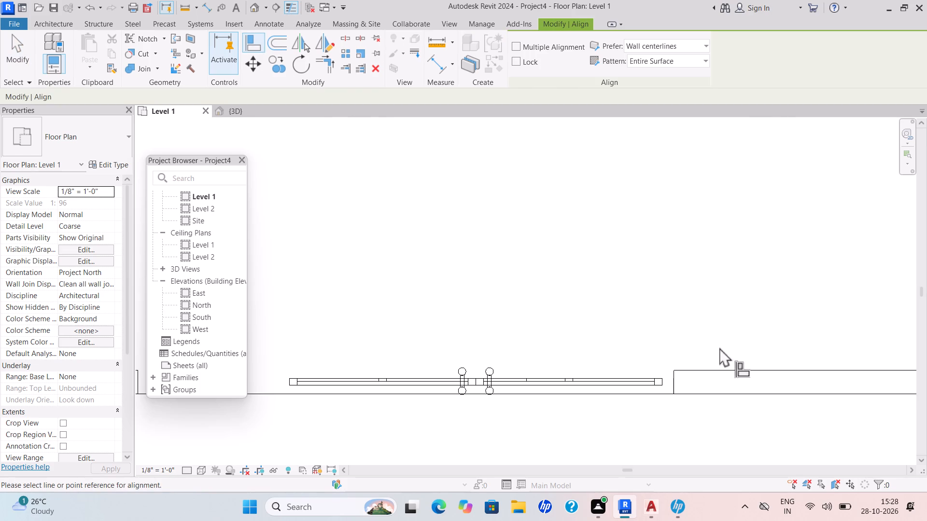
pyautogui.scroll(6, 664, 400)
pyautogui.scroll(-1, 671, 370)
pyautogui.scroll(1, 671, 370)
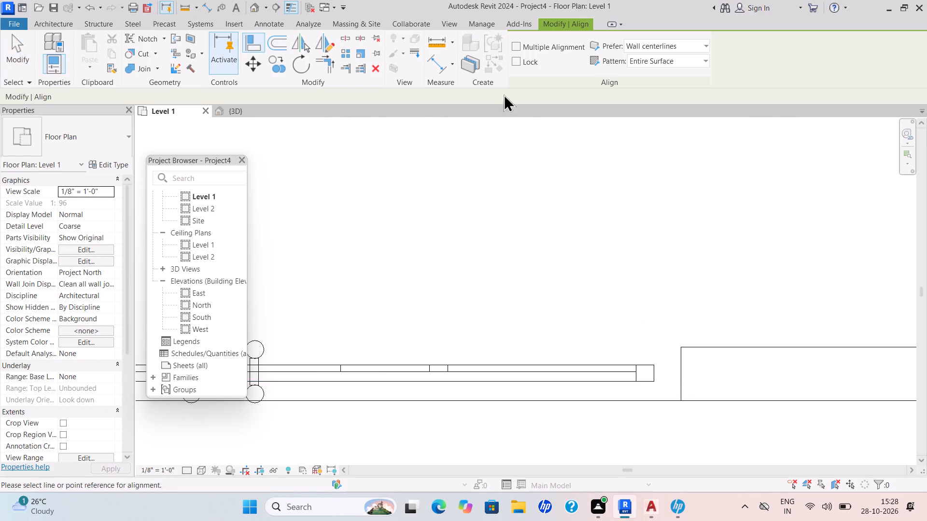
pyautogui.click(247, 45)
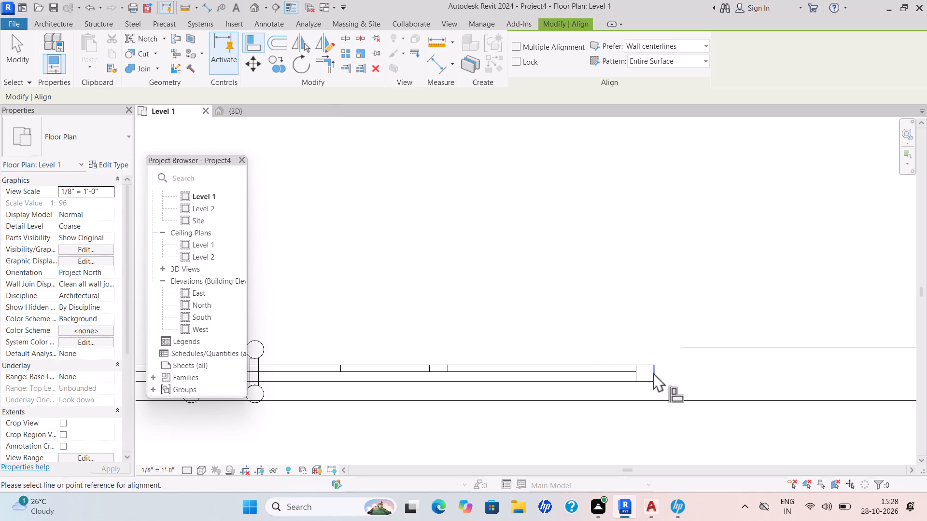
pyautogui.click(653, 372)
pyautogui.click(679, 373)
pyautogui.scroll(-4, 744, 381)
pyautogui.moveTo(744, 384); pyautogui.dragTo(828, 347, button='middle')
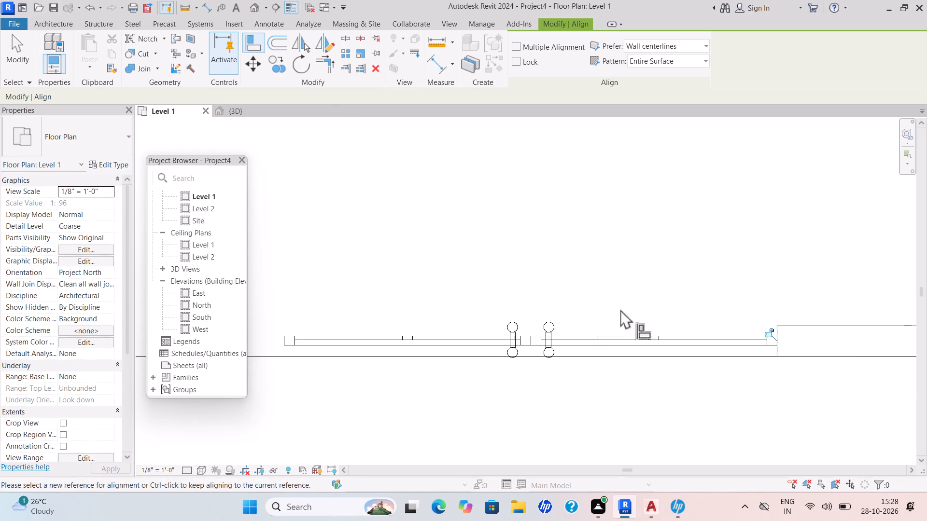
# Align the end face of the western compound wall segment with the gate's west end.
pyautogui.scroll(1, 597, 287)
pyautogui.scroll(-2, 607, 290)
pyautogui.moveTo(612, 292); pyautogui.dragTo(829, 298, button='middle')
pyautogui.click(247, 36)
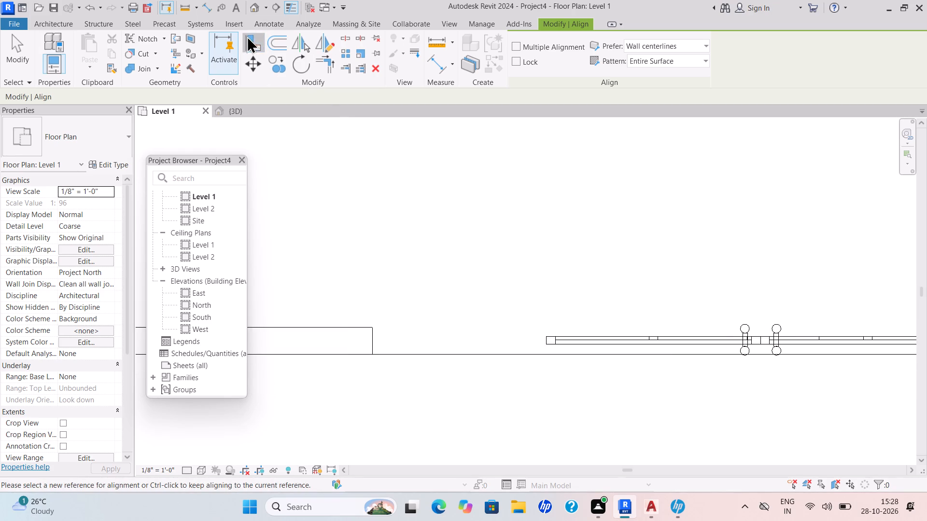
pyautogui.scroll(-1, 543, 343)
pyautogui.scroll(5, 543, 343)
pyautogui.scroll(-1, 548, 346)
pyautogui.scroll(1, 548, 346)
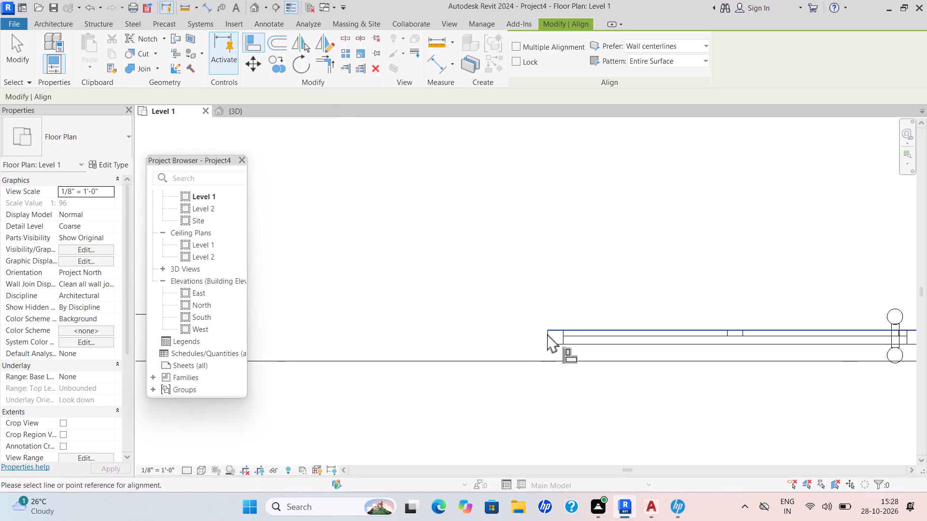
pyautogui.scroll(-1, 549, 344)
pyautogui.scroll(4, 549, 344)
pyautogui.click(547, 336)
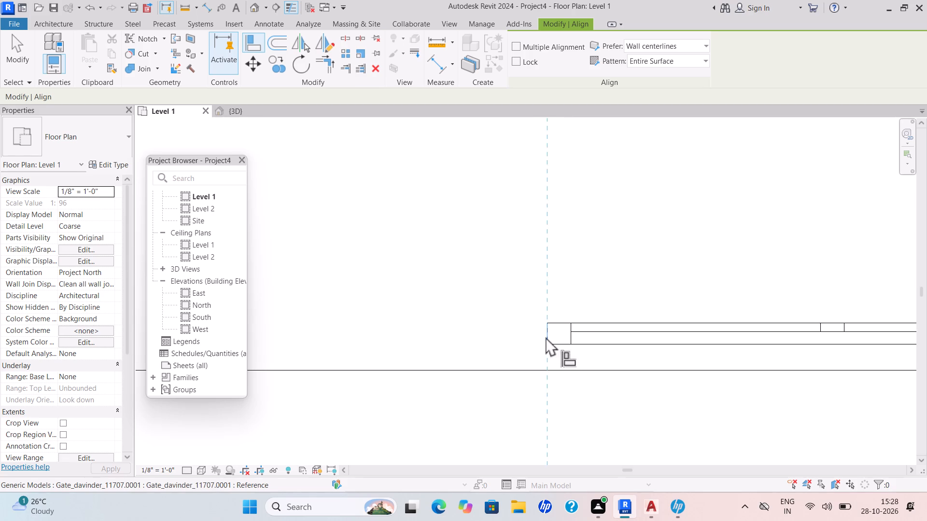
pyautogui.scroll(-6, 549, 345)
pyautogui.moveTo(551, 347); pyautogui.dragTo(623, 347, button='middle')
pyautogui.click(421, 336)
pyautogui.scroll(-2, 709, 334)
pyautogui.press('Escape')
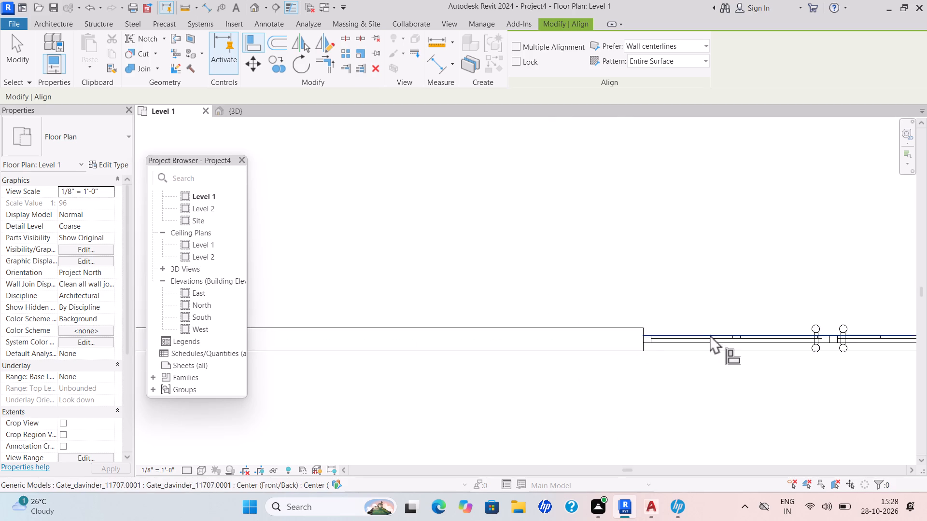
# Examine the gate opening and the compound wall ends in the plan and in the 3D view.
pyautogui.scroll(-3, 710, 334)
pyautogui.moveTo(710, 334); pyautogui.dragTo(659, 343, button='middle')
pyautogui.press('Escape')
pyautogui.press('Escape')
pyautogui.press('Escape')
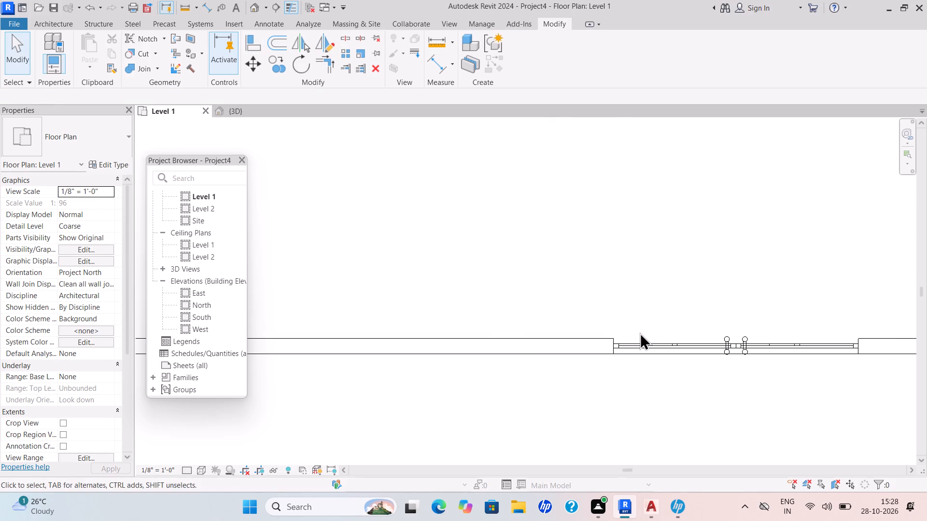
pyautogui.scroll(-2, 550, 341)
pyautogui.scroll(1, 549, 336)
pyautogui.scroll(-2, 549, 336)
pyautogui.scroll(-1, 413, 399)
pyautogui.scroll(1, 413, 399)
pyautogui.scroll(-2, 414, 400)
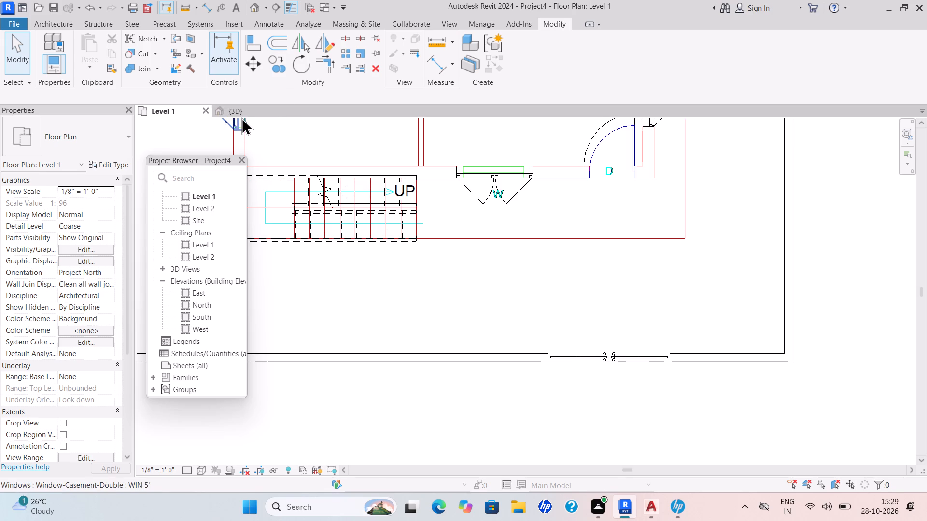
pyautogui.click(241, 111)
pyautogui.scroll(-2, 411, 296)
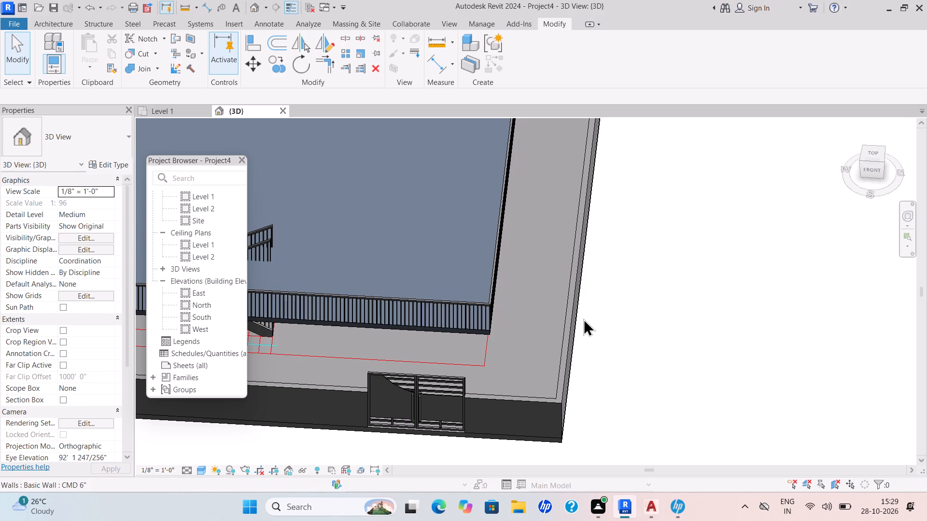
pyautogui.scroll(-3, 604, 321)
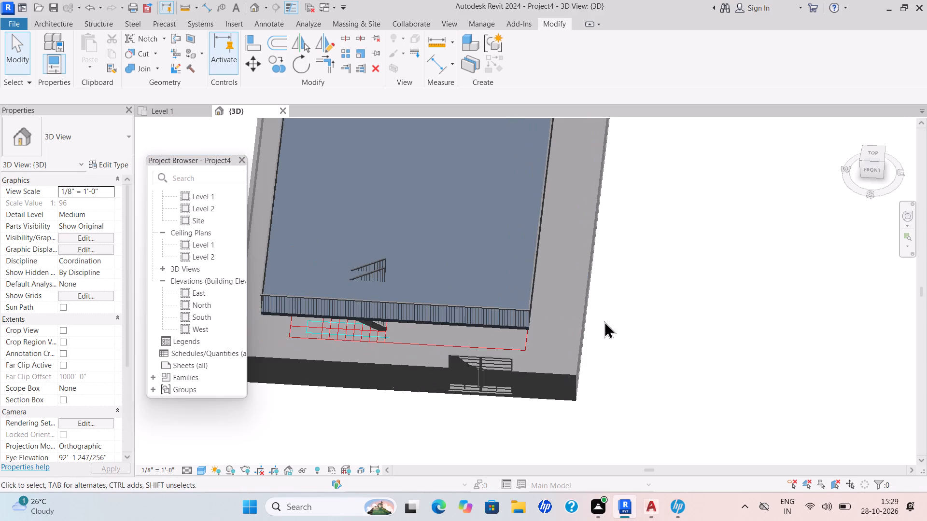
pyautogui.keyDown('shift'); pyautogui.moveTo(602, 298); pyautogui.dragTo(618, 229, button='middle'); pyautogui.keyUp('shift')
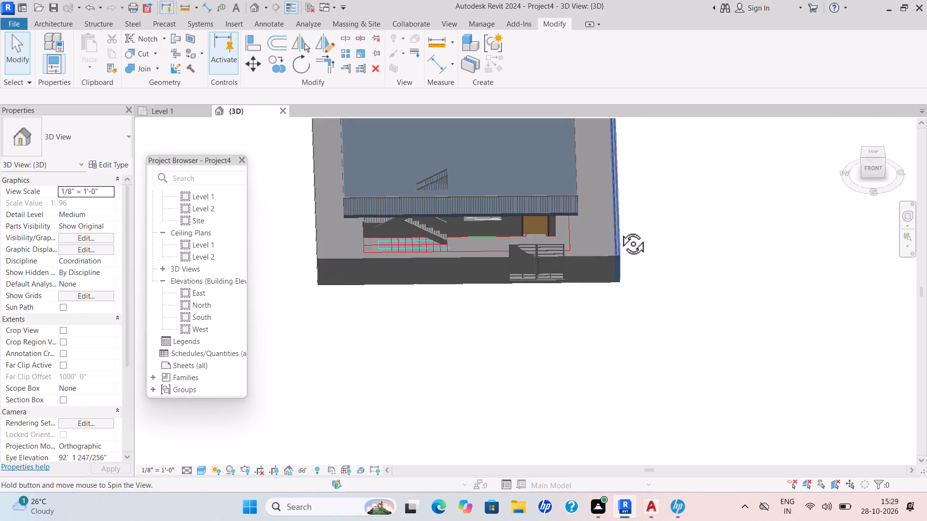
pyautogui.keyDown('shift'); pyautogui.moveTo(618, 229); pyautogui.dragTo(623, 218, button='middle'); pyautogui.keyUp('shift')
pyautogui.moveTo(622, 204); pyautogui.dragTo(624, 171, button='middle')
pyautogui.keyDown('shift'); pyautogui.scroll(1, 624, 171); pyautogui.keyUp('shift')
pyautogui.moveTo(621, 178); pyautogui.dragTo(637, 335, button='middle')
pyautogui.keyDown('shift'); pyautogui.scroll(-1, 639, 319); pyautogui.keyUp('shift')
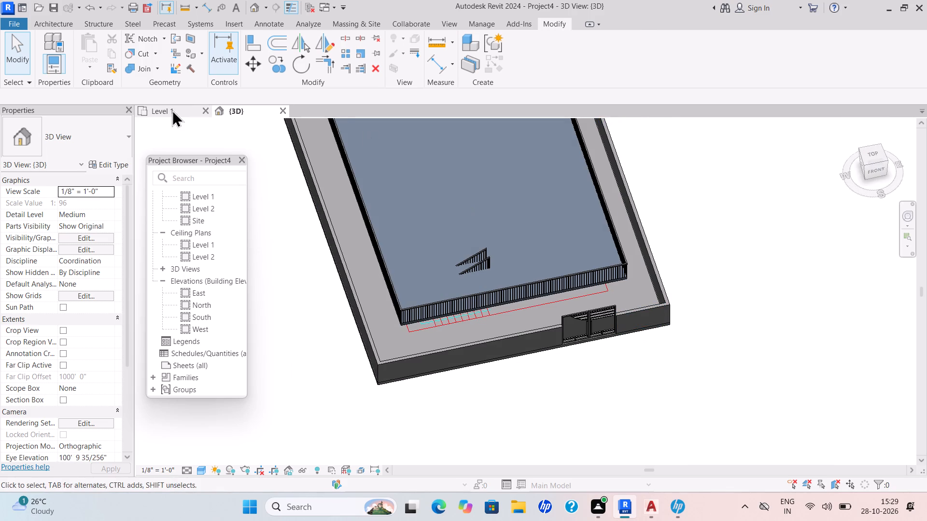
# On Level 1, sketch a rectangular Grassland - 16" toposolid boundary around the compound, about 28' beyond its north wall and 33'-6" beyond its east wall.
pyautogui.click(172, 109)
pyautogui.press('Escape')
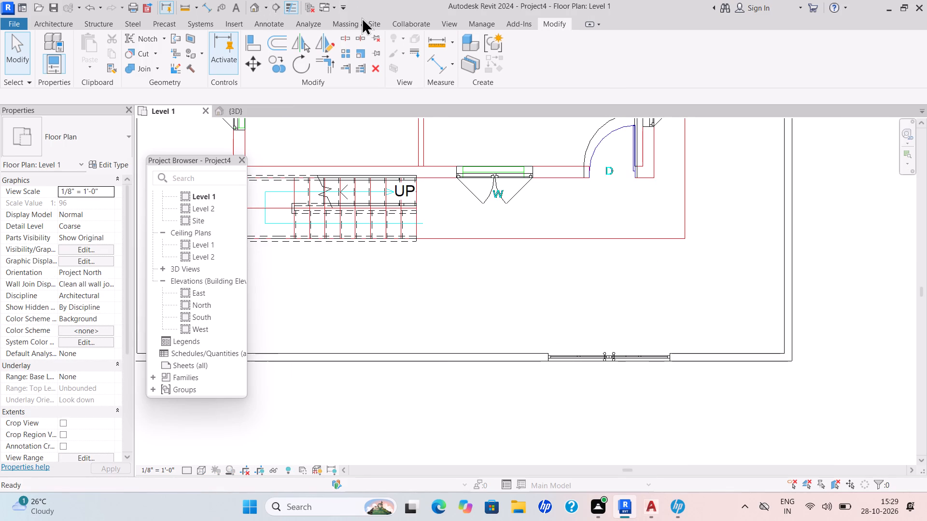
pyautogui.click(362, 17)
pyautogui.click(361, 19)
pyautogui.click(305, 61)
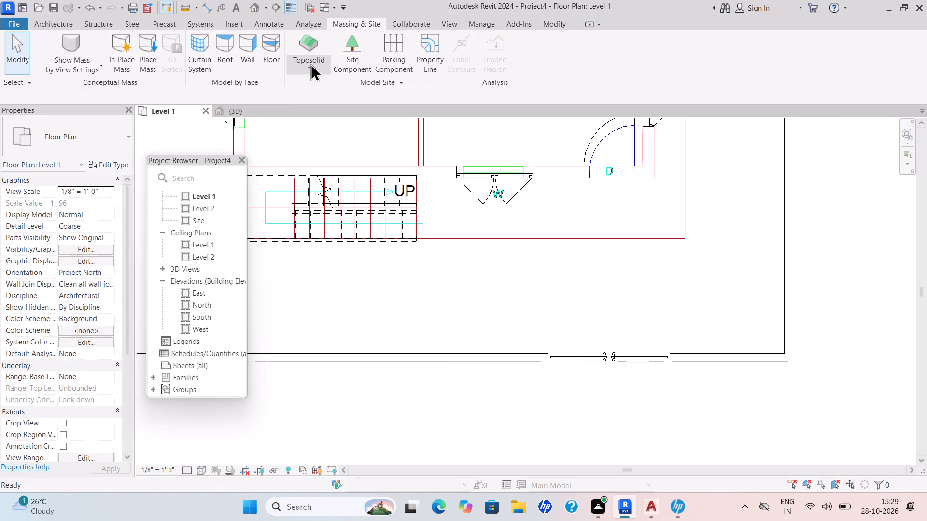
pyautogui.click(328, 80)
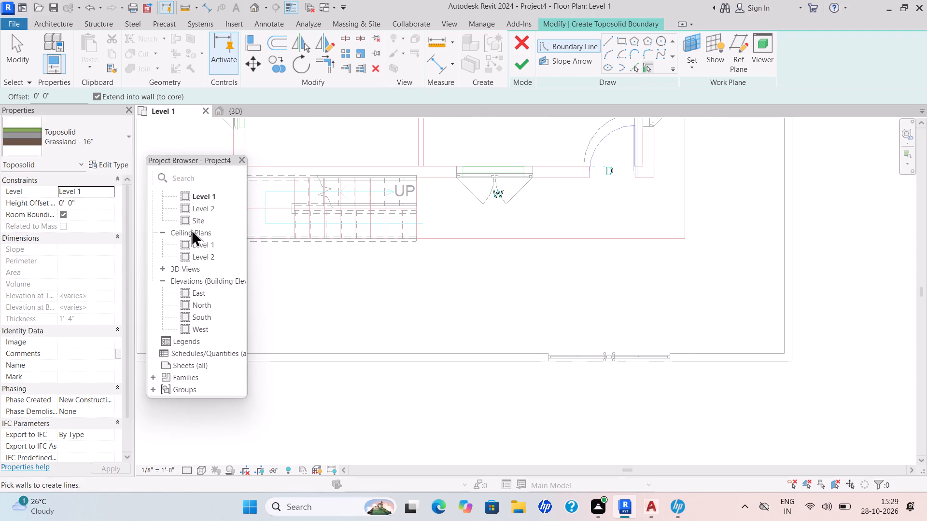
pyautogui.click(623, 36)
pyautogui.scroll(-3, 765, 219)
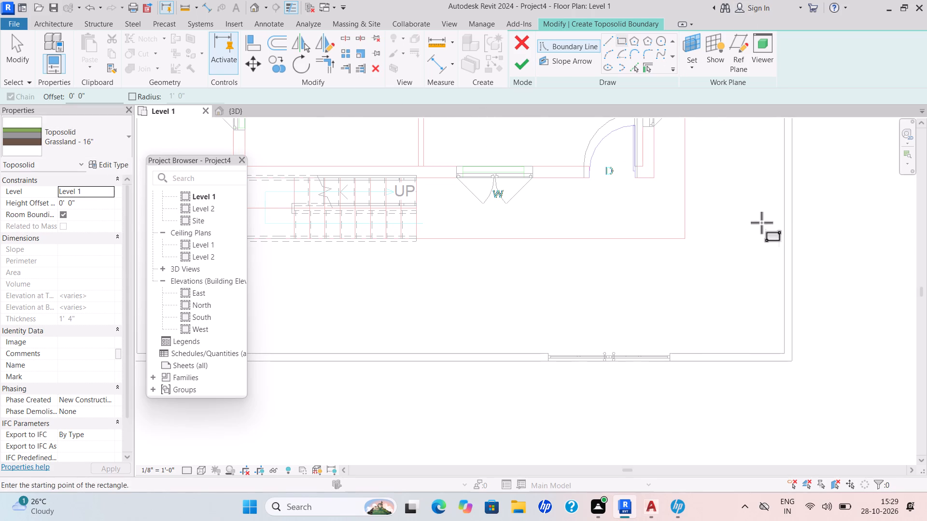
pyautogui.scroll(-3, 758, 228)
pyautogui.moveTo(758, 228); pyautogui.dragTo(708, 291, button='middle')
pyautogui.scroll(1, 719, 285)
pyautogui.scroll(-1, 702, 294)
pyautogui.moveTo(706, 282); pyautogui.dragTo(666, 313, button='middle')
pyautogui.scroll(-2, 686, 305)
pyautogui.scroll(1, 671, 313)
pyautogui.moveTo(659, 297); pyautogui.dragTo(628, 329, button='middle')
pyautogui.scroll(-6, 655, 303)
pyautogui.moveTo(619, 312); pyautogui.dragTo(603, 326, button='middle')
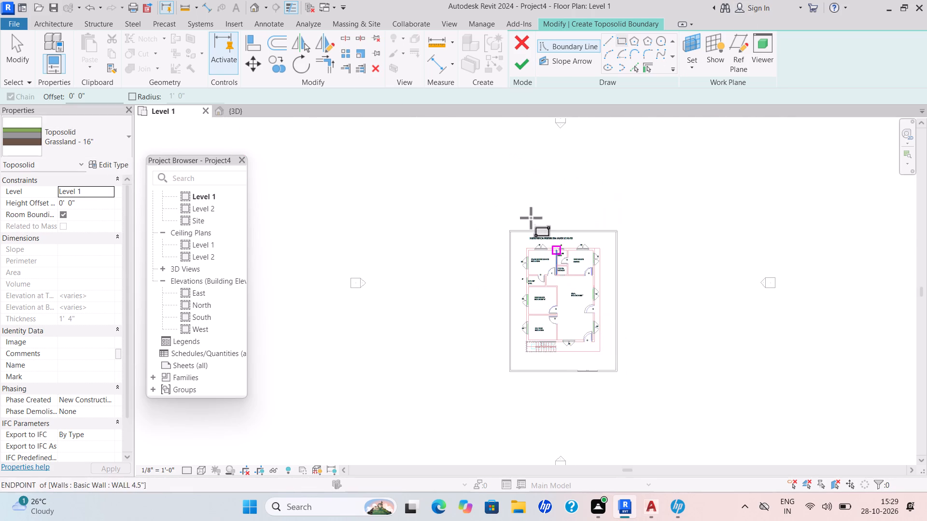
pyautogui.moveTo(432, 162); pyautogui.dragTo(437, 165)
pyautogui.scroll(-2, 699, 419)
pyautogui.moveTo(696, 419); pyautogui.dragTo(674, 369, button='middle')
pyautogui.scroll(1, 676, 388)
pyautogui.click(676, 388)
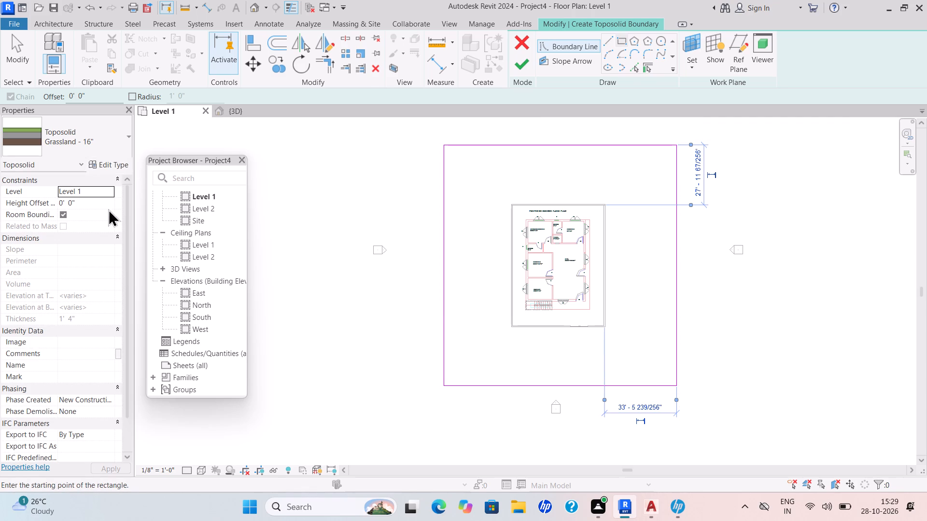
# Set the toposolid's height offset to -0' 6" and finish its boundary sketch.
pyautogui.moveTo(80, 202); pyautogui.dragTo(71, 210)
pyautogui.press('BackSpace')
pyautogui.write('-6"')
pyautogui.press('Return')
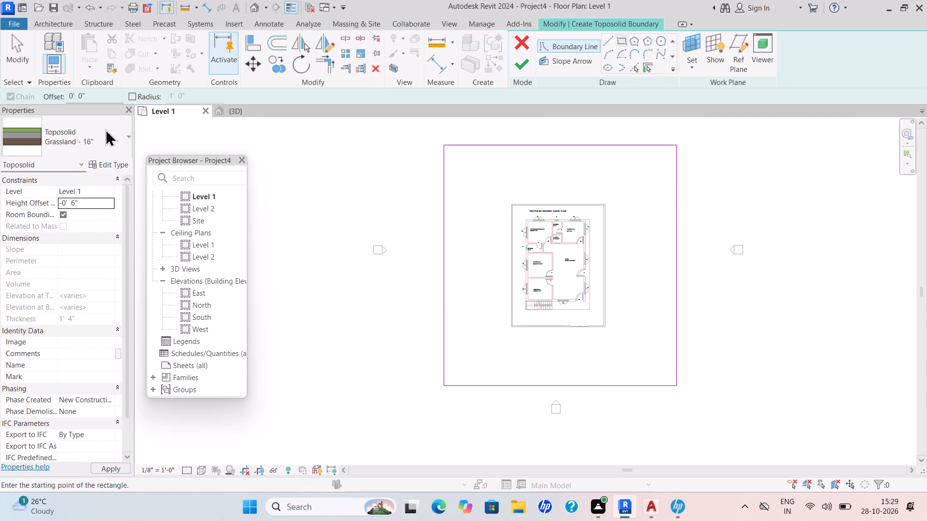
pyautogui.click(521, 70)
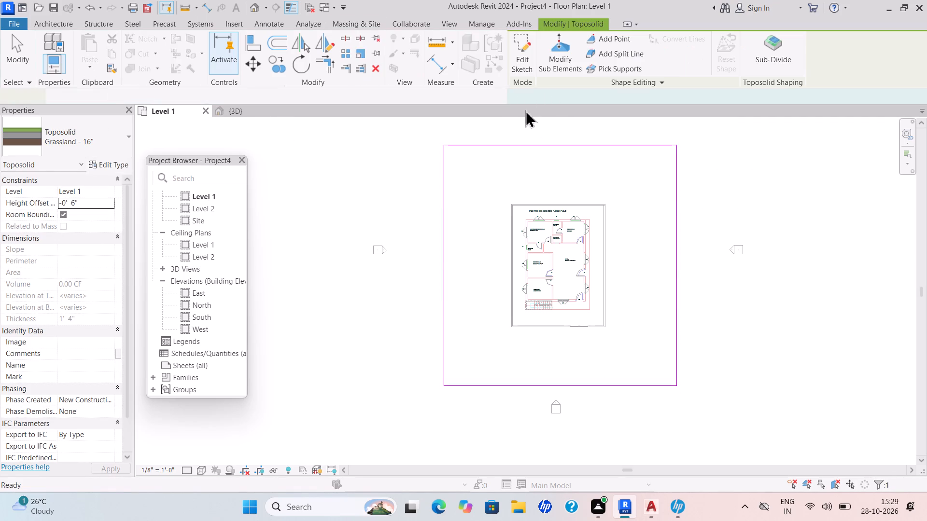
pyautogui.press('Escape')
# Examine the new ground toposolid around the house and compound wall in the 3D view.
pyautogui.click(263, 111)
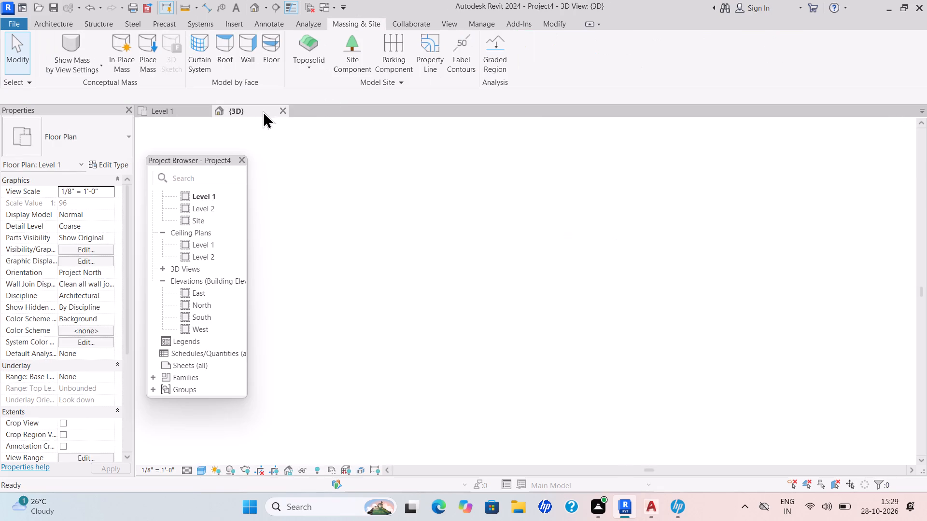
pyautogui.click(814, 324)
pyautogui.scroll(-6, 814, 324)
pyautogui.press('Escape')
pyautogui.moveTo(804, 323); pyautogui.dragTo(757, 306, button='middle')
pyautogui.scroll(-1, 794, 321)
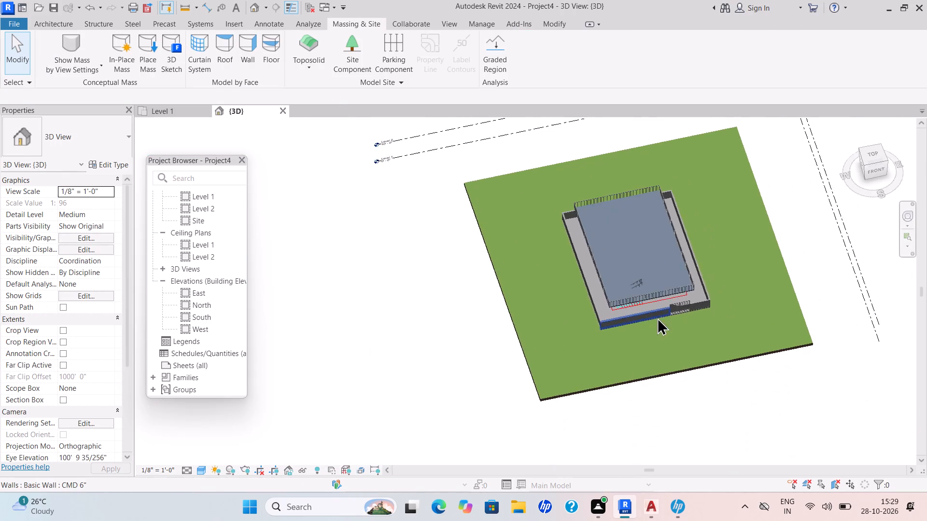
pyautogui.keyDown('shift'); pyautogui.moveTo(646, 353); pyautogui.dragTo(592, 224, button='middle'); pyautogui.keyUp('shift')
pyautogui.keyDown('shift'); pyautogui.scroll(1, 576, 254); pyautogui.keyUp('shift')
pyautogui.scroll(1, 640, 215)
pyautogui.scroll(-1, 640, 215)
pyautogui.scroll(3, 640, 215)
pyautogui.moveTo(642, 219); pyautogui.dragTo(667, 219, button='middle')
pyautogui.keyDown('shift'); pyautogui.scroll(1, 667, 219); pyautogui.keyUp('shift')
pyautogui.click(49, 21)
pyautogui.press('Escape')
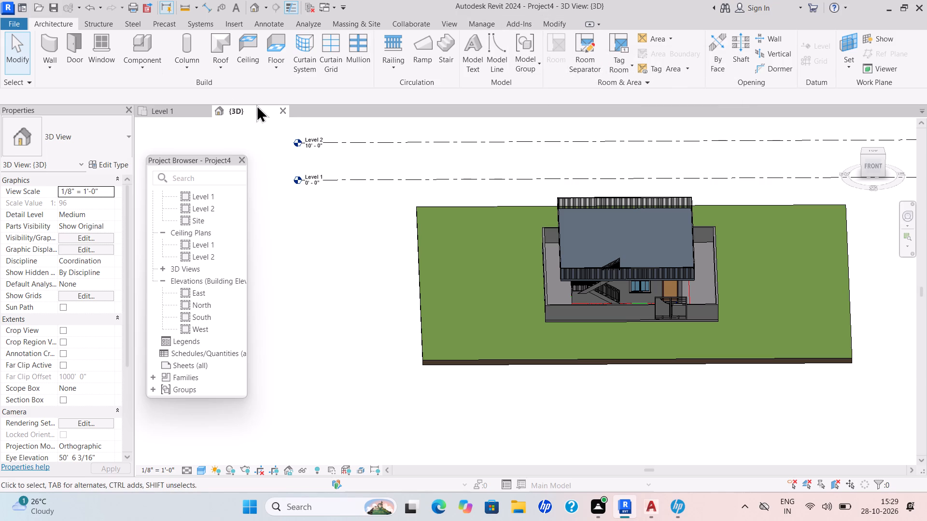
# Start a second toposolid on Level 1 and sketch a 108'-0" by about 24'-0" rectangle along the first toposolid's south edge.
pyautogui.click(170, 108)
pyautogui.scroll(-2, 398, 170)
pyautogui.moveTo(400, 174); pyautogui.dragTo(315, 183, button='middle')
pyautogui.scroll(1, 317, 183)
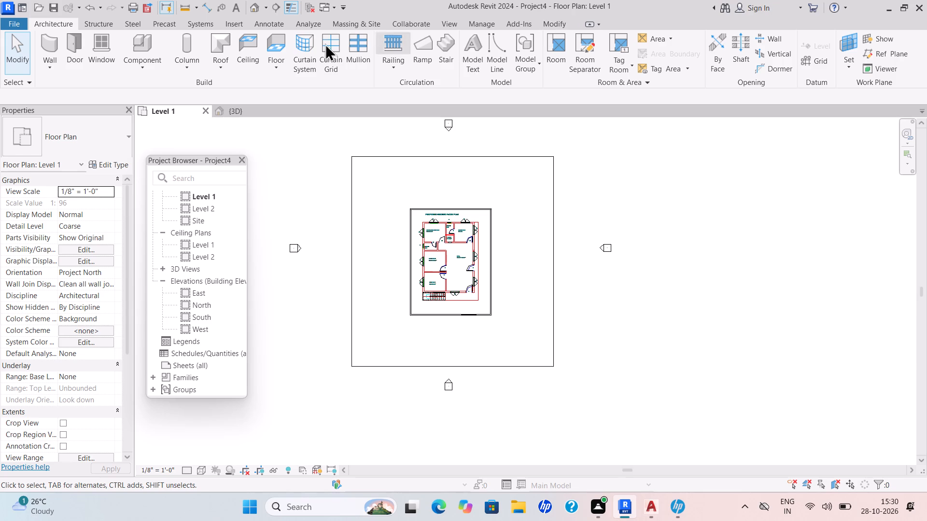
pyautogui.click(370, 23)
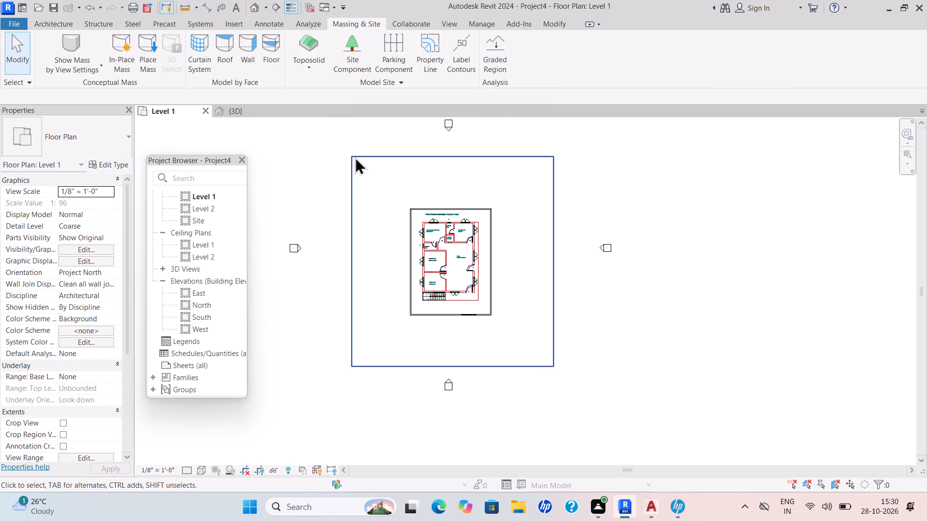
pyautogui.click(309, 61)
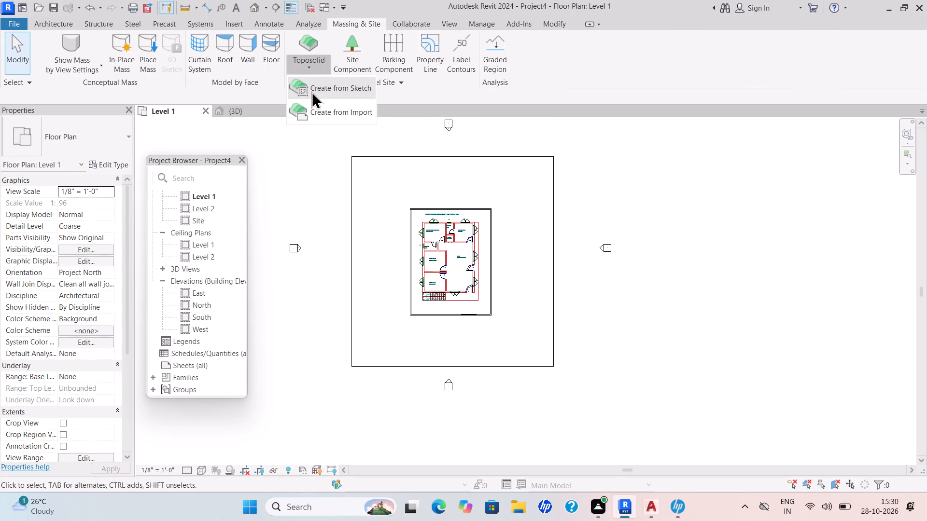
pyautogui.click(321, 76)
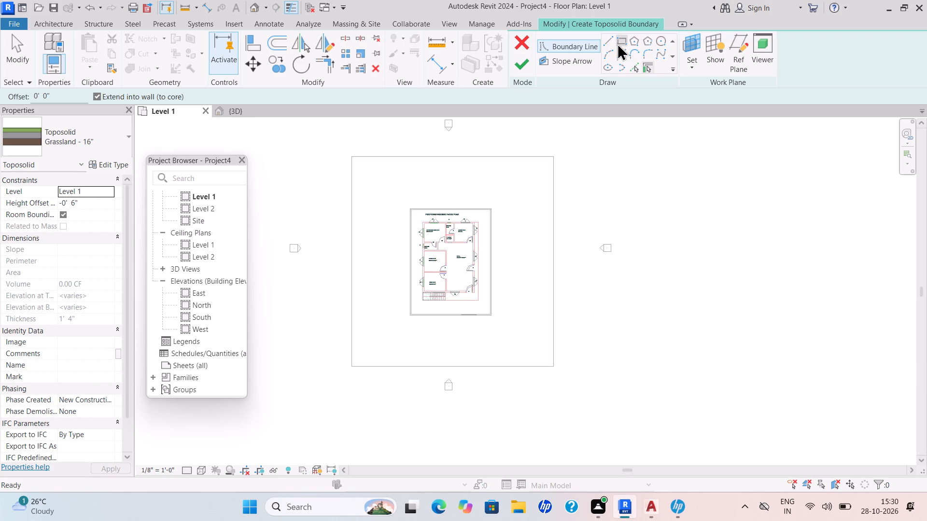
pyautogui.click(619, 41)
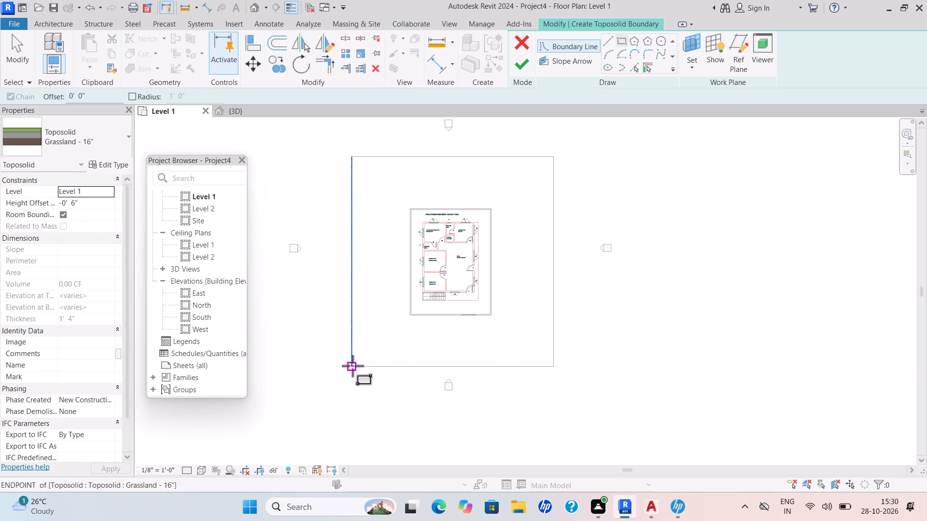
pyautogui.click(352, 366)
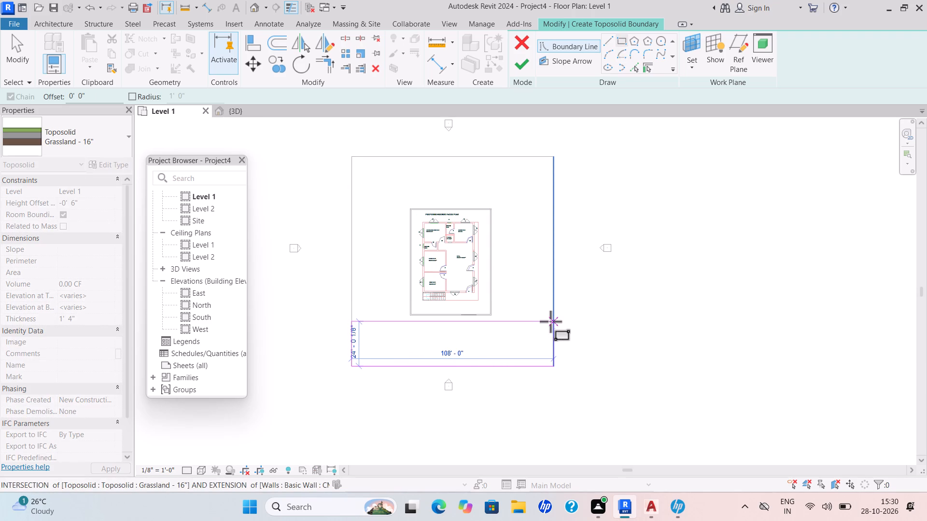
pyautogui.scroll(4, 550, 321)
pyautogui.click(550, 321)
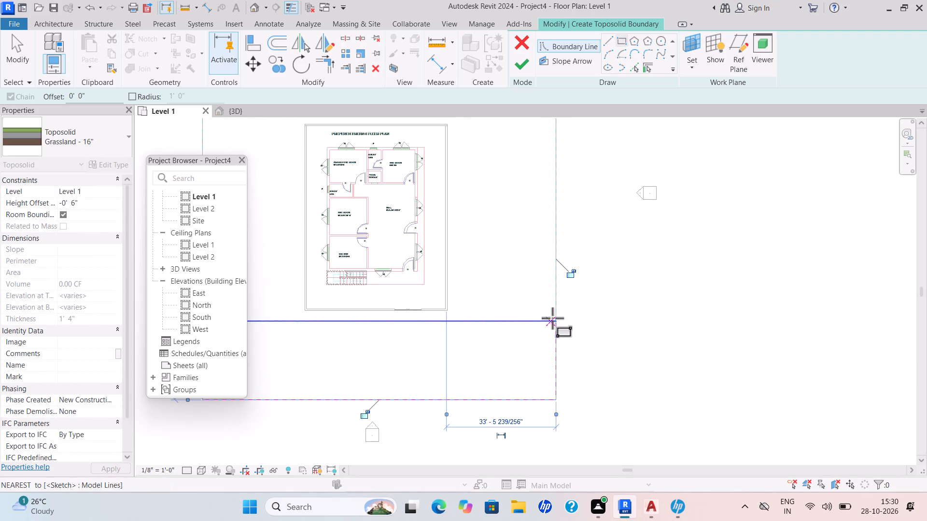
# Set the second toposolid's height offset to 0'.
pyautogui.moveTo(89, 205); pyautogui.dragTo(77, 219)
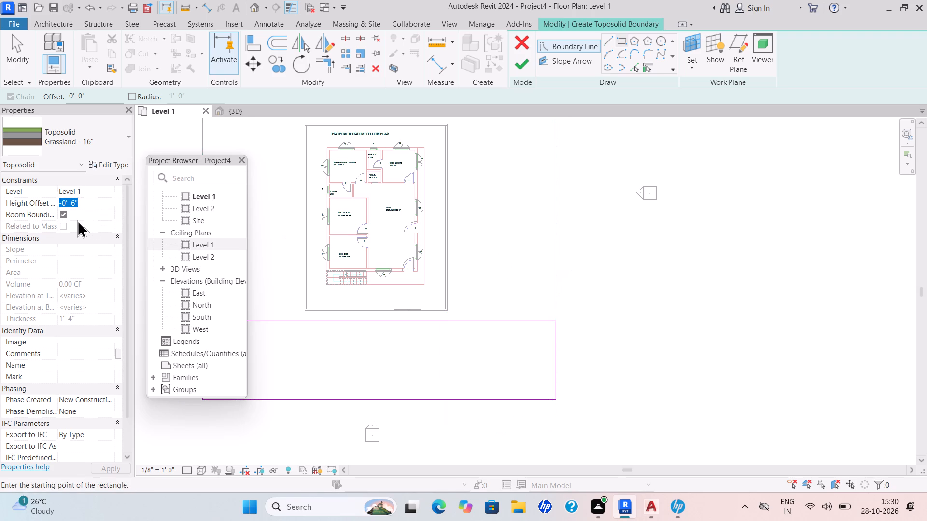
pyautogui.press('BackSpace')
pyautogui.write("0'")
pyautogui.press('Return')
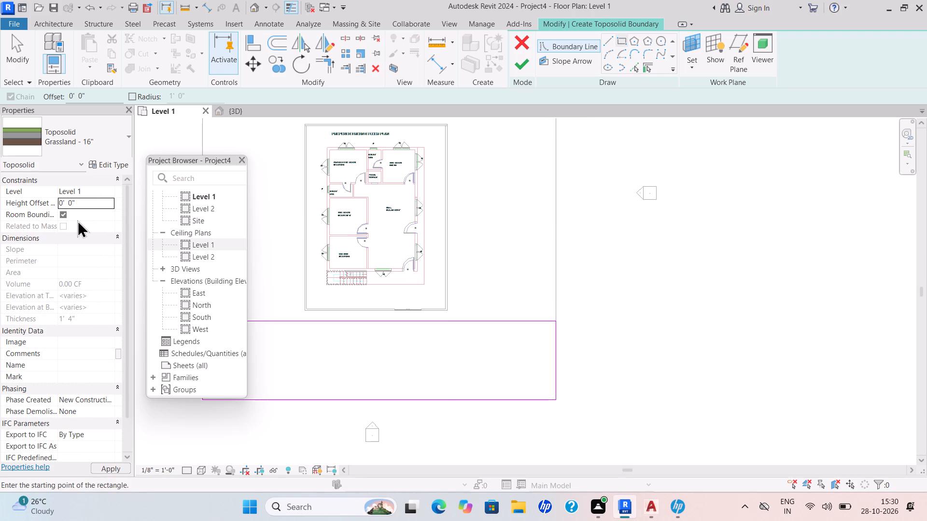
# Add a rectangle about 27' wide along the site's east edge, from the southern strip up to the north edge.
pyautogui.click(620, 36)
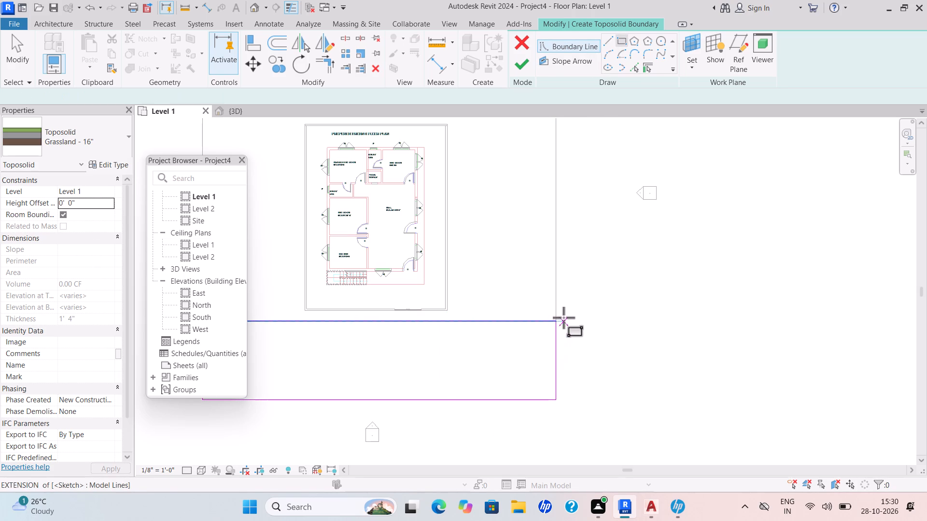
pyautogui.click(560, 319)
pyautogui.moveTo(490, 163); pyautogui.dragTo(508, 279, button='middle')
pyautogui.scroll(-1, 506, 272)
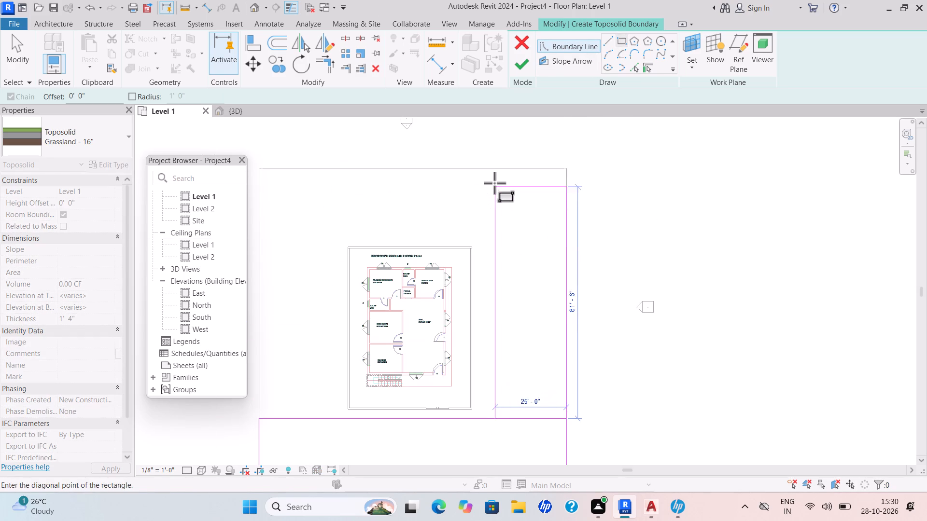
pyautogui.click(490, 169)
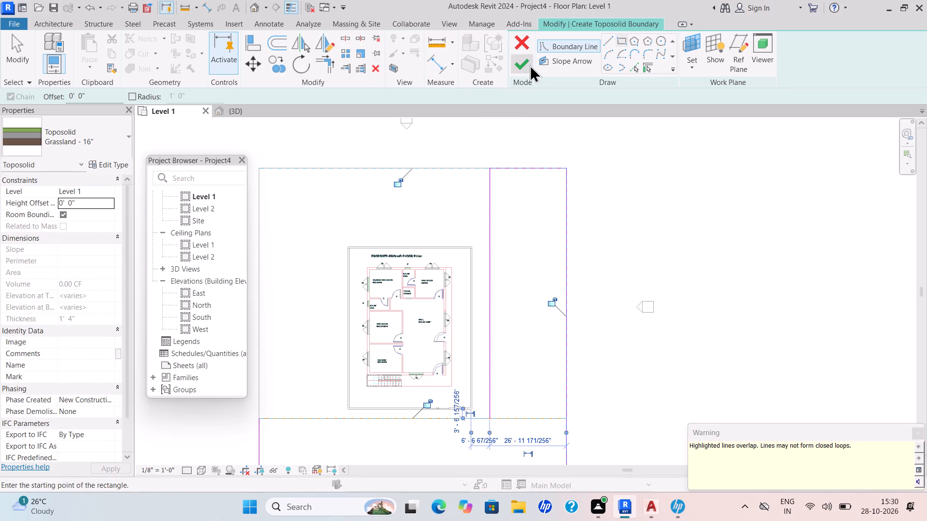
pyautogui.press('Escape')
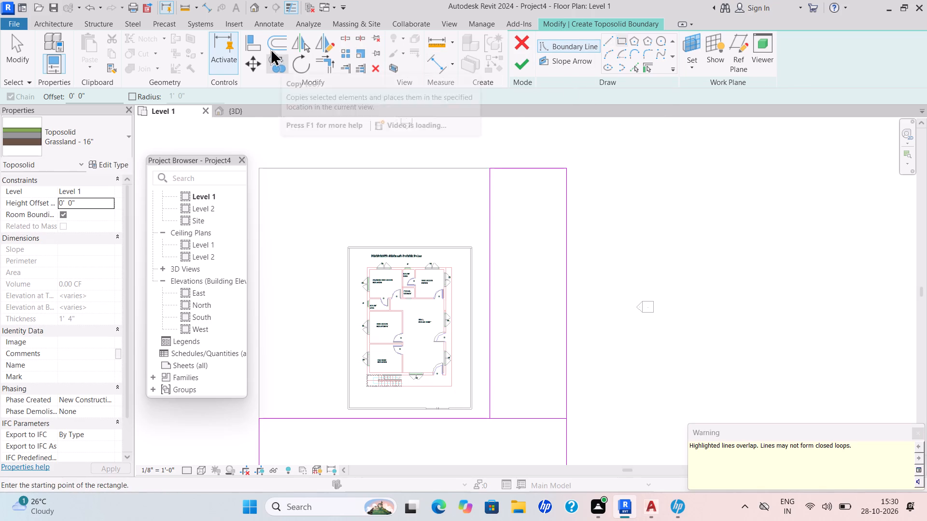
# Trim the two rectangles into one L-shaped boundary, delete the leftover overlapping segments at their junction, and finish the toposolid.
pyautogui.doubleClick(323, 62)
pyautogui.click(478, 416)
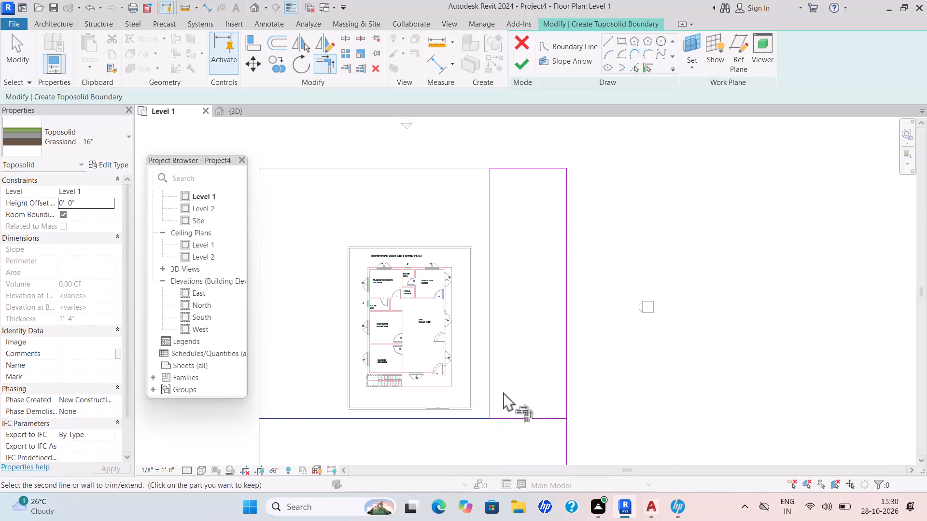
pyautogui.click(490, 381)
pyautogui.tripleClick(514, 415)
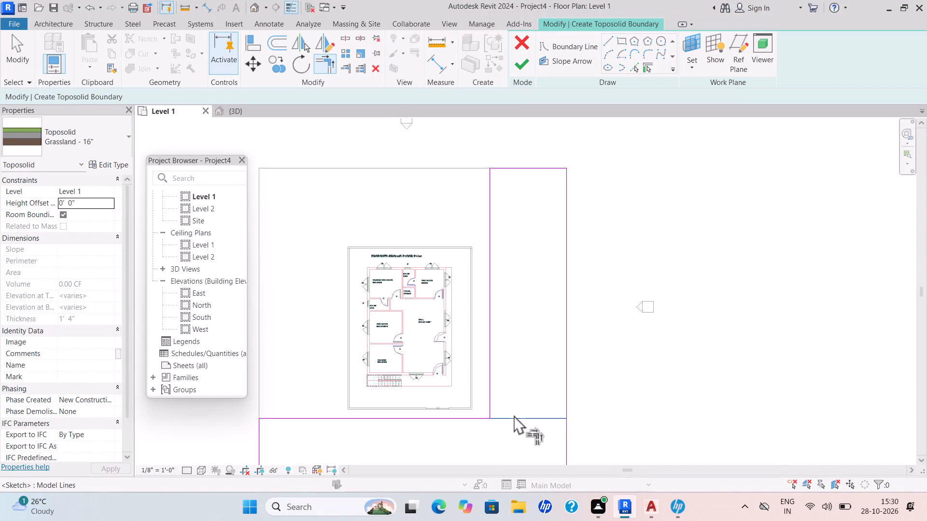
pyautogui.doubleClick(514, 415)
pyautogui.doubleClick(514, 415)
pyautogui.press('Delete')
pyautogui.click(513, 415)
pyautogui.press('Delete')
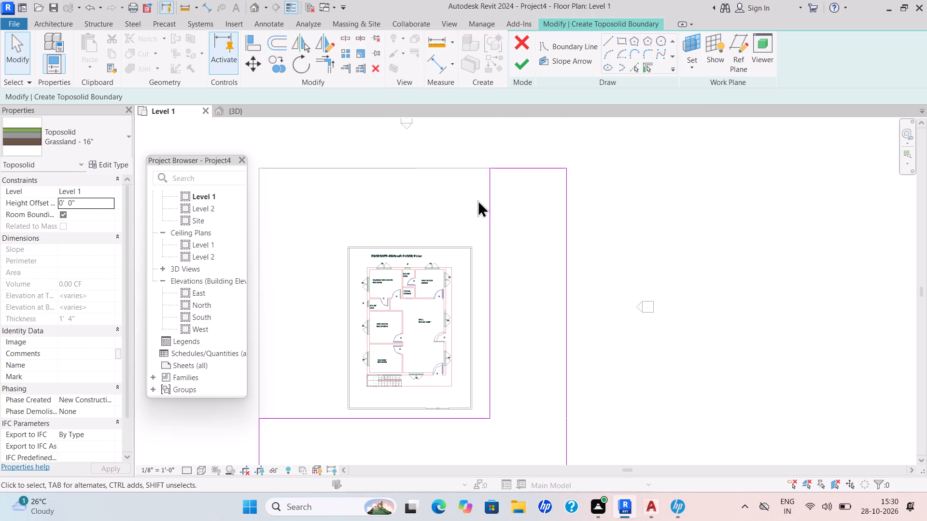
pyautogui.click(524, 59)
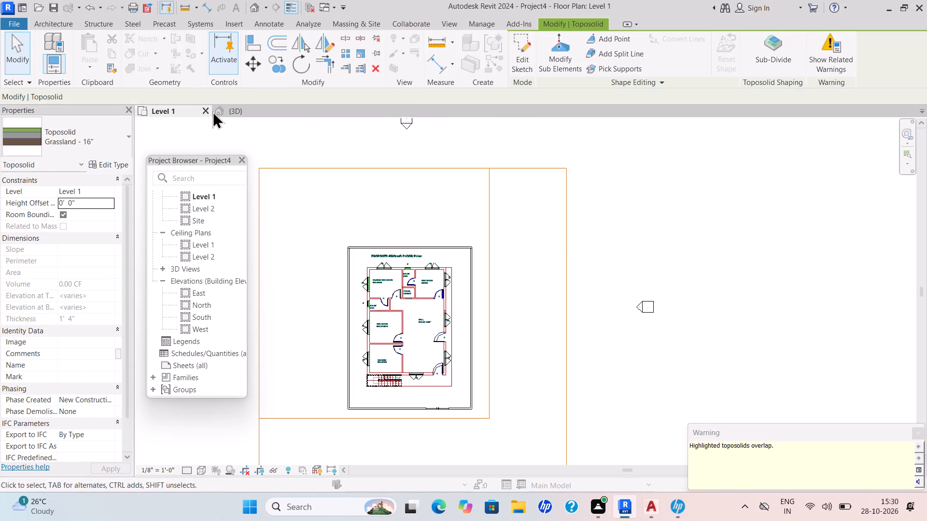
# Examine the L-shaped toposolid strip against the house and the main ground in the 3D view.
pyautogui.click(243, 103)
pyautogui.click(239, 107)
pyautogui.scroll(-1, 539, 141)
pyautogui.scroll(1, 539, 142)
pyautogui.scroll(-1, 539, 143)
pyautogui.moveTo(539, 143); pyautogui.dragTo(468, 165, button='middle')
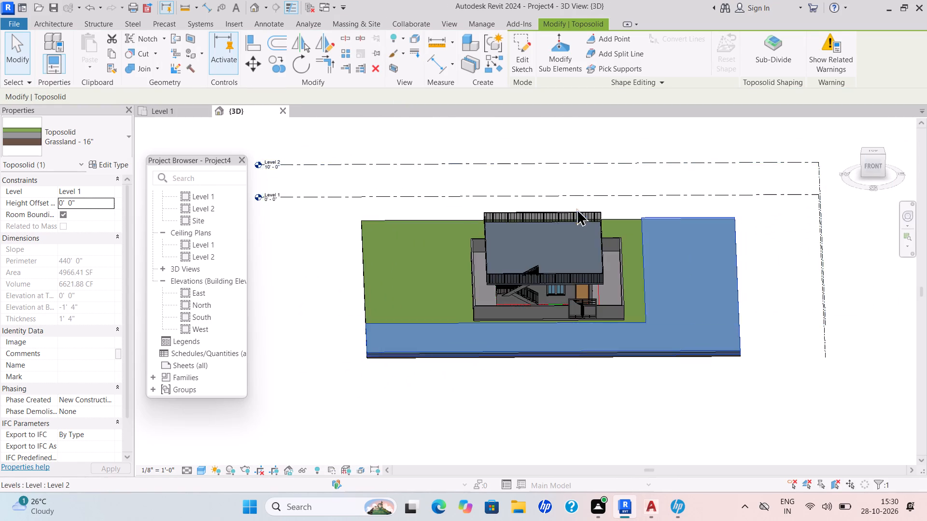
# Paint the top face of the L-shaped toposolid strip with the Analytical Slab Surface material.
pyautogui.scroll(3, 653, 258)
pyautogui.click(204, 57)
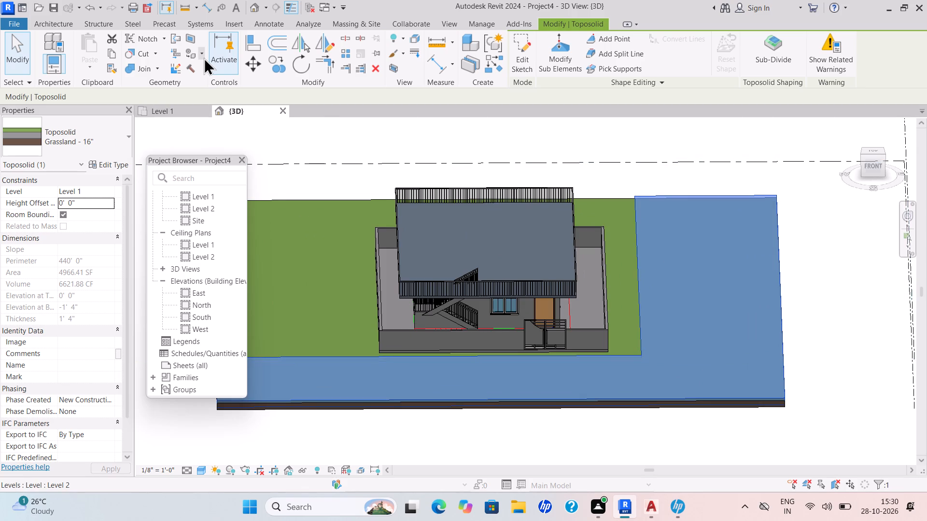
pyautogui.click(208, 73)
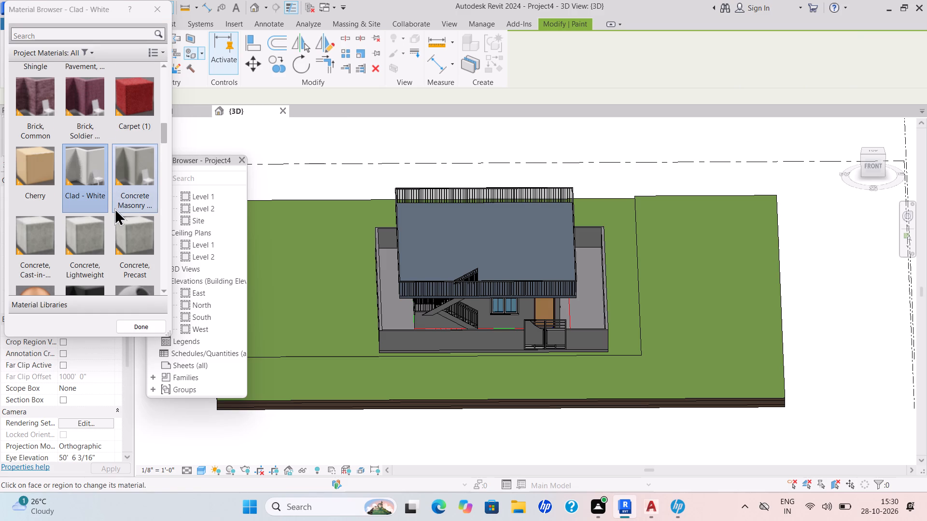
pyautogui.scroll(2, 114, 208)
pyautogui.scroll(-1, 114, 208)
pyautogui.scroll(1, 114, 208)
pyautogui.scroll(-1, 110, 211)
pyautogui.scroll(6, 110, 211)
pyautogui.scroll(-1, 110, 213)
pyautogui.scroll(1, 110, 213)
pyautogui.scroll(-1, 110, 213)
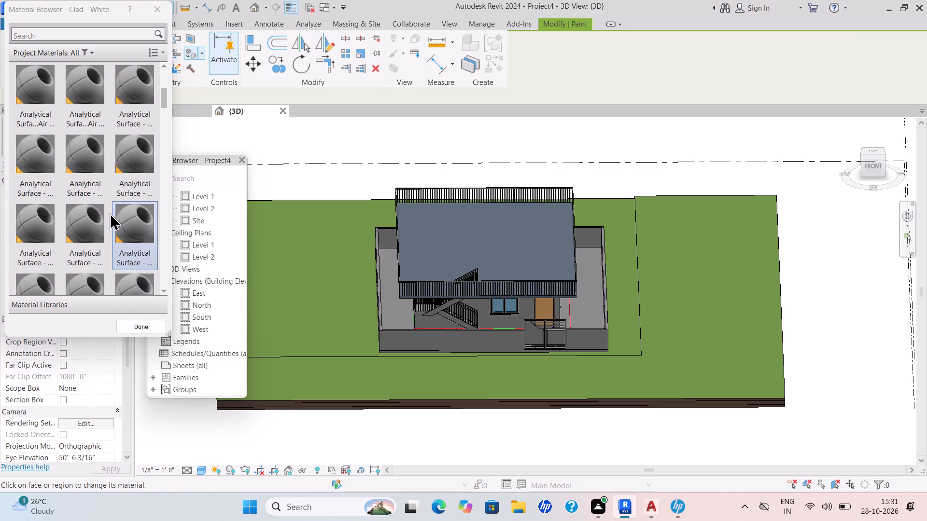
pyautogui.scroll(-2, 110, 213)
pyautogui.scroll(3, 103, 196)
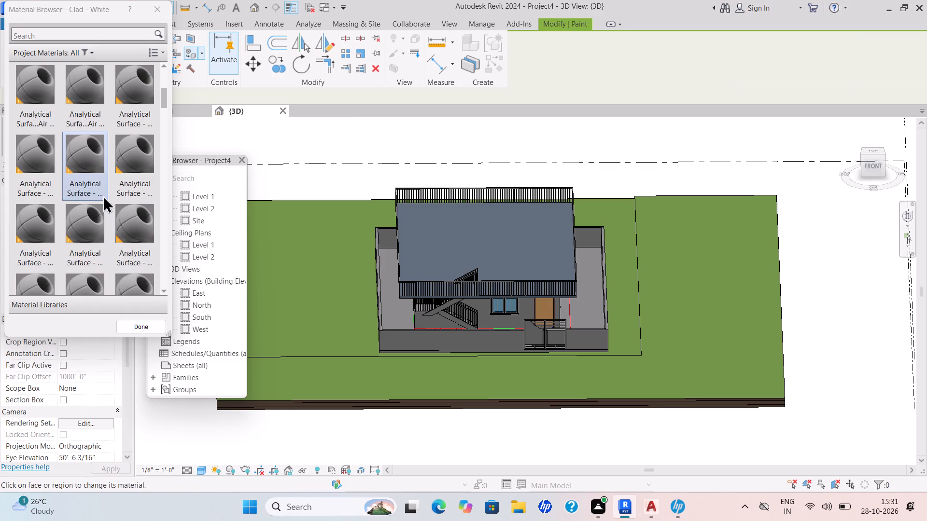
pyautogui.click(85, 215)
pyautogui.click(650, 261)
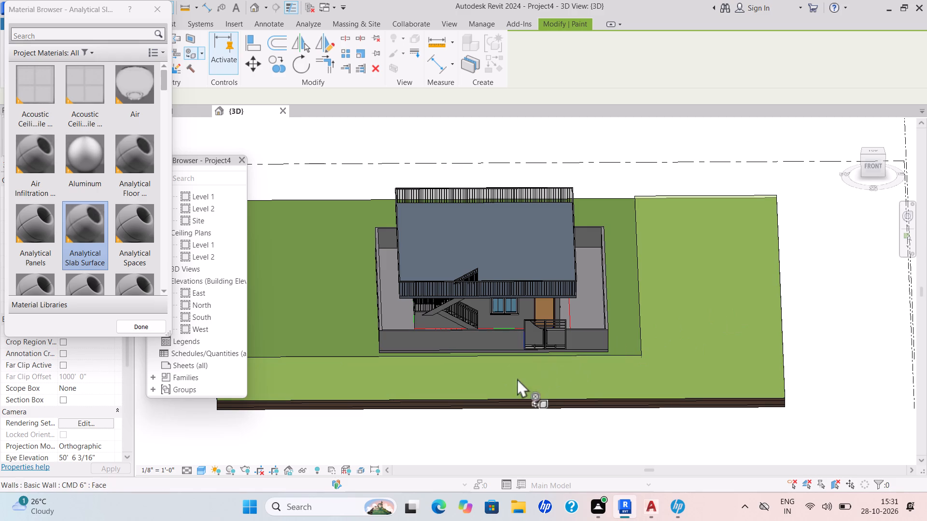
# Set the 3D view's visual style to Realistic, check the painted strip, and end the Paint command.
pyautogui.click(200, 469)
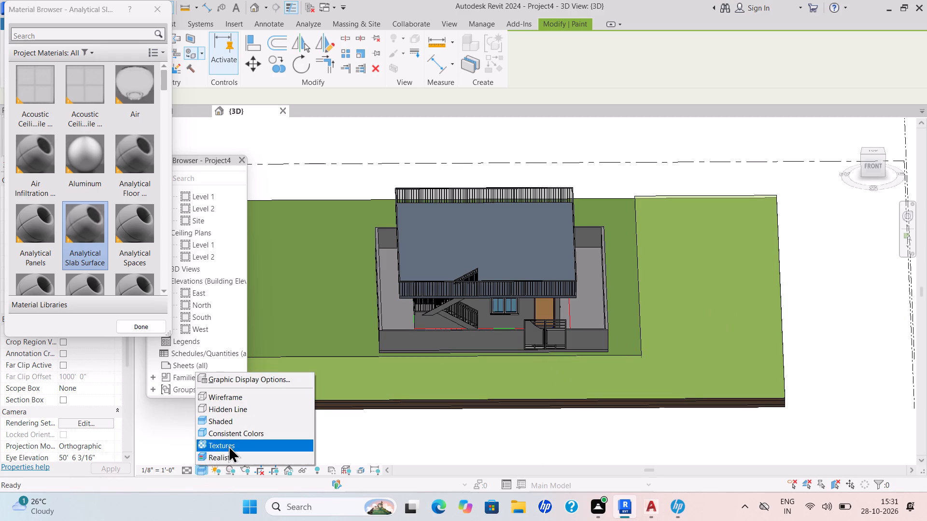
pyautogui.click(224, 454)
pyautogui.scroll(2, 680, 328)
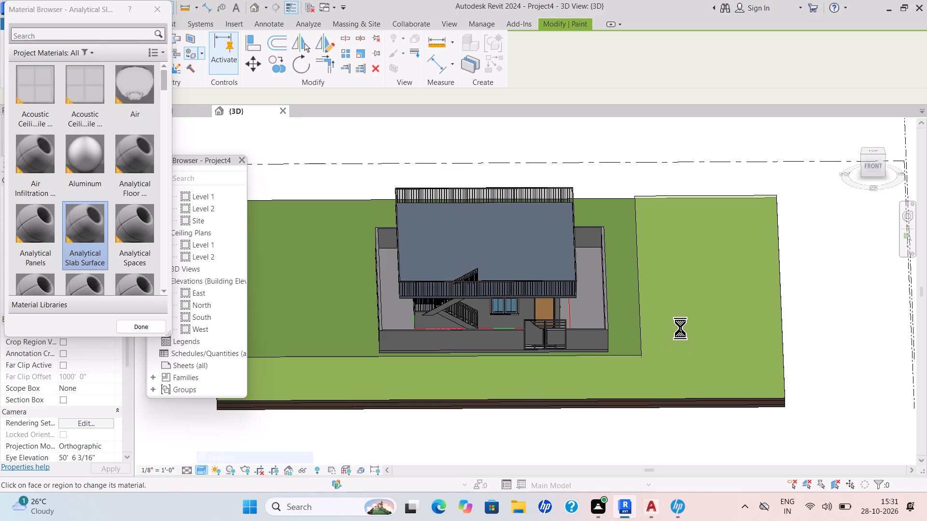
pyautogui.scroll(2, 680, 328)
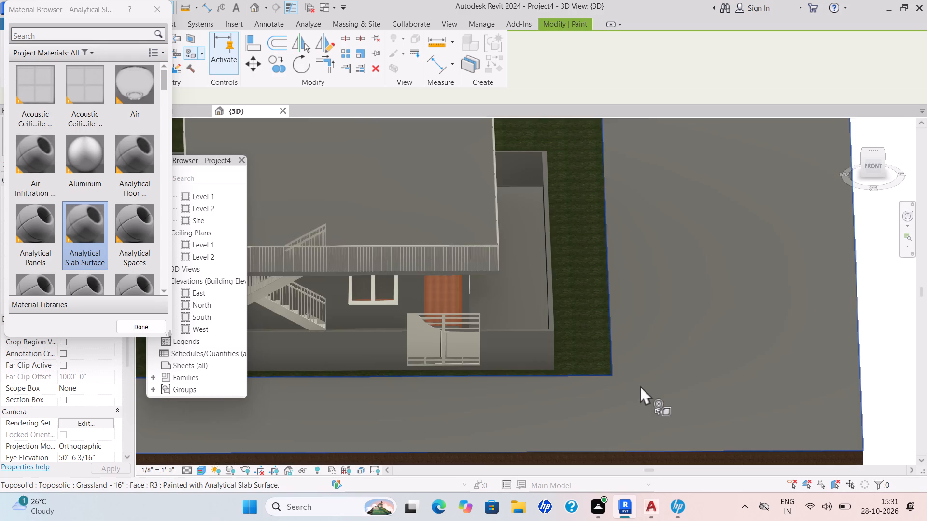
pyautogui.scroll(1, 644, 384)
pyautogui.scroll(-3, 644, 384)
pyautogui.scroll(1, 644, 384)
pyautogui.scroll(-1, 645, 383)
pyautogui.scroll(1, 645, 383)
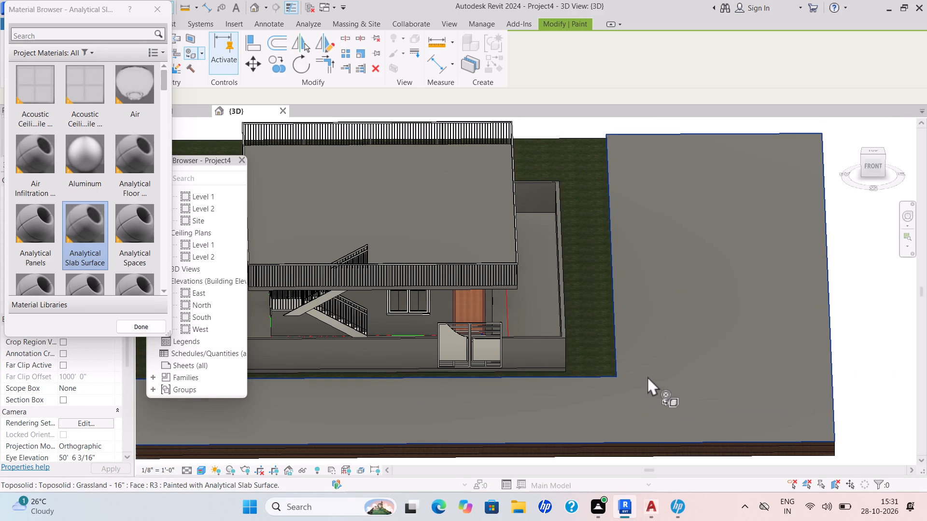
pyautogui.scroll(-2, 645, 328)
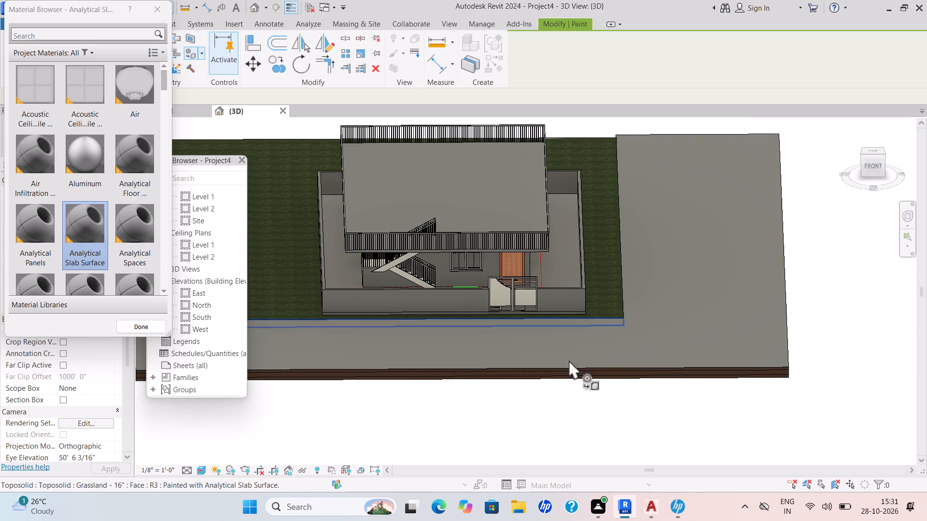
pyautogui.scroll(-2, 567, 280)
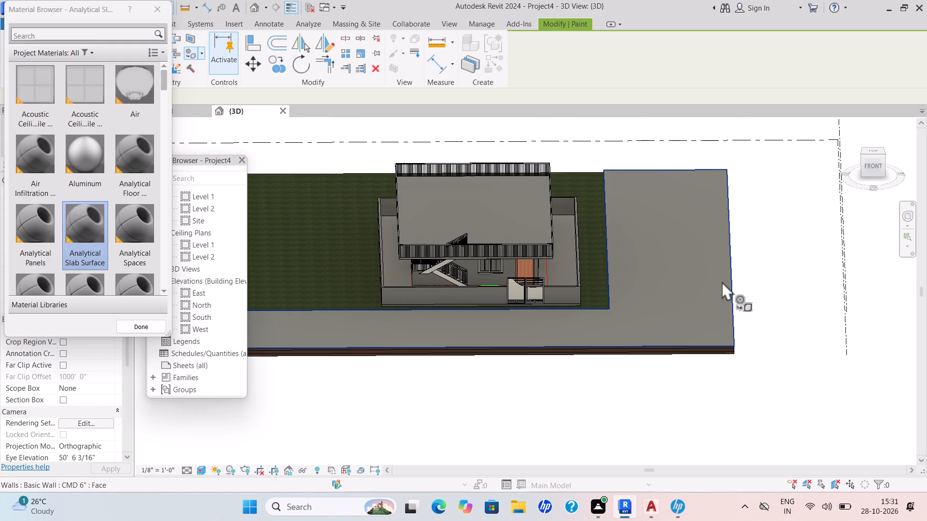
pyautogui.click(156, 8)
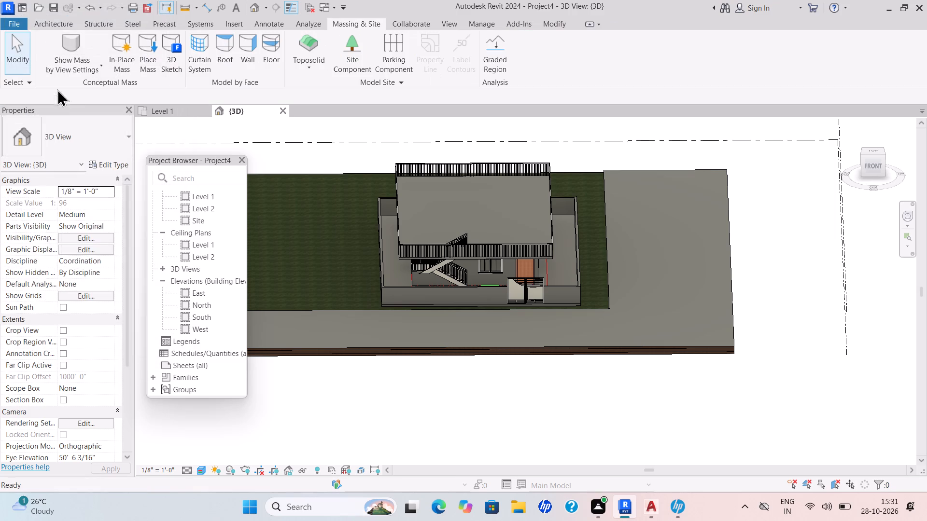
pyautogui.press('Escape')
pyautogui.press('Escape')
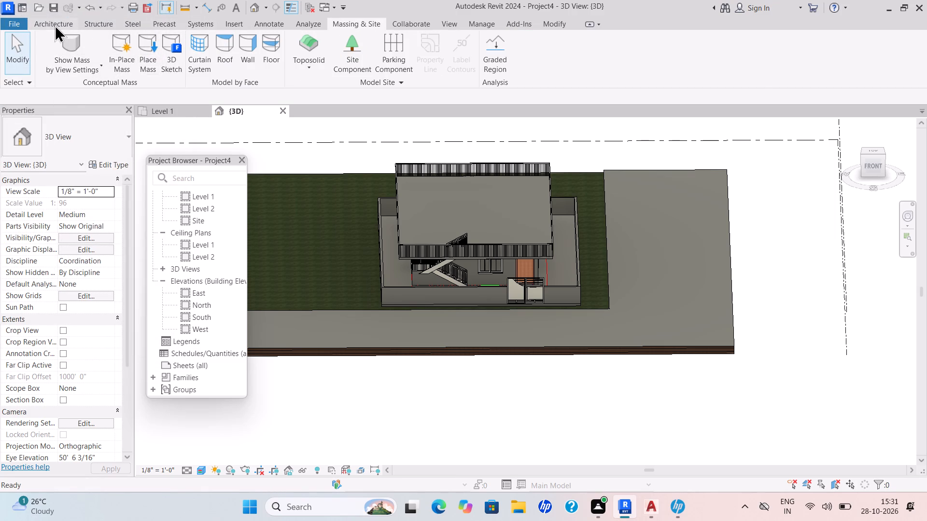
# Restart the Paint tool and look through the project materials for a finish for the house walls.
pyautogui.click(52, 20)
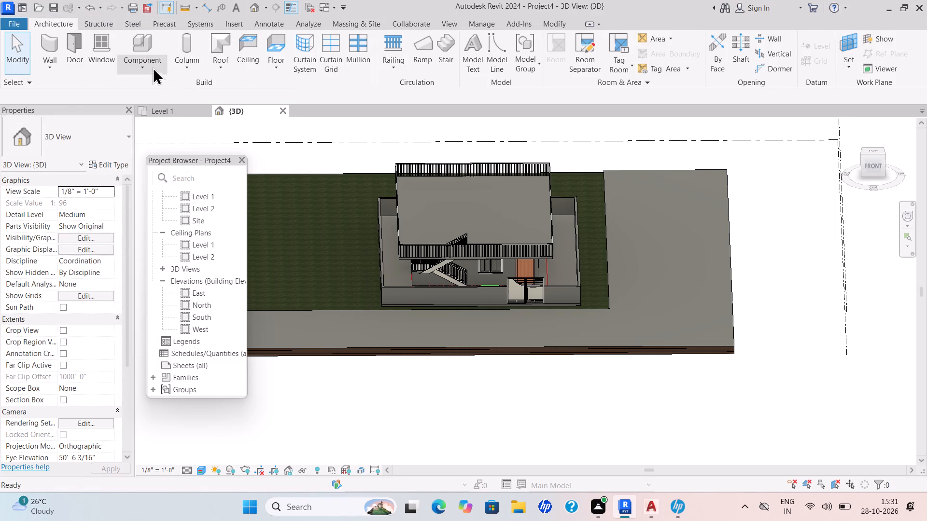
pyautogui.click(547, 21)
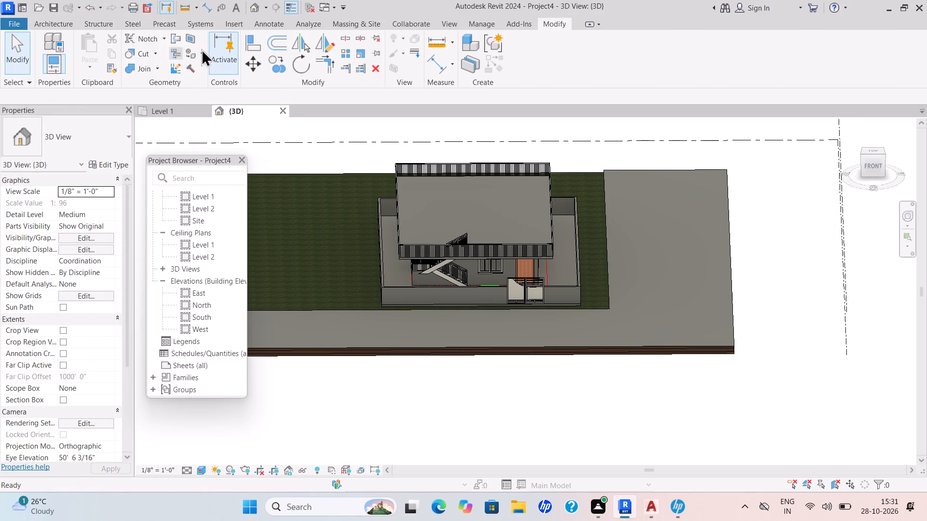
pyautogui.click(202, 51)
pyautogui.click(205, 68)
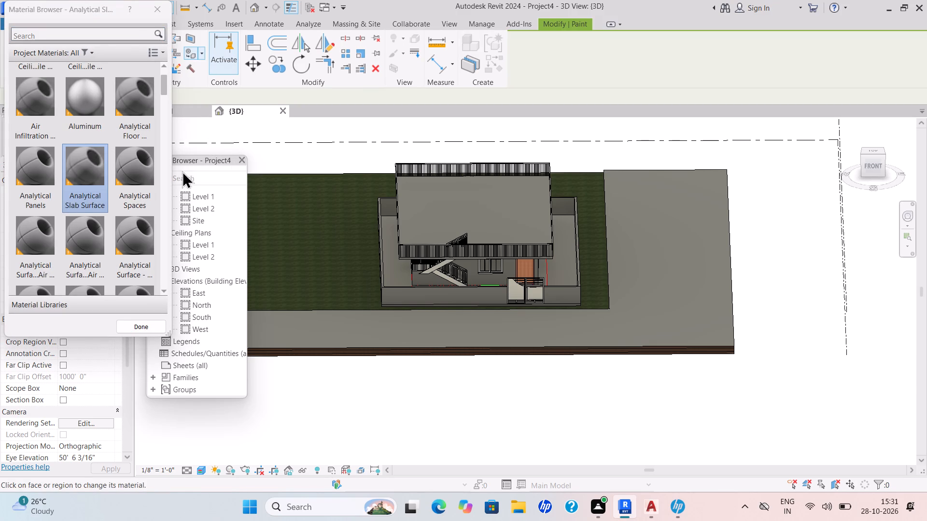
pyautogui.scroll(8, 139, 195)
pyautogui.scroll(-3, 138, 196)
pyautogui.scroll(1, 138, 196)
pyautogui.scroll(-1, 138, 196)
pyautogui.scroll(1, 137, 203)
pyautogui.scroll(-2, 137, 203)
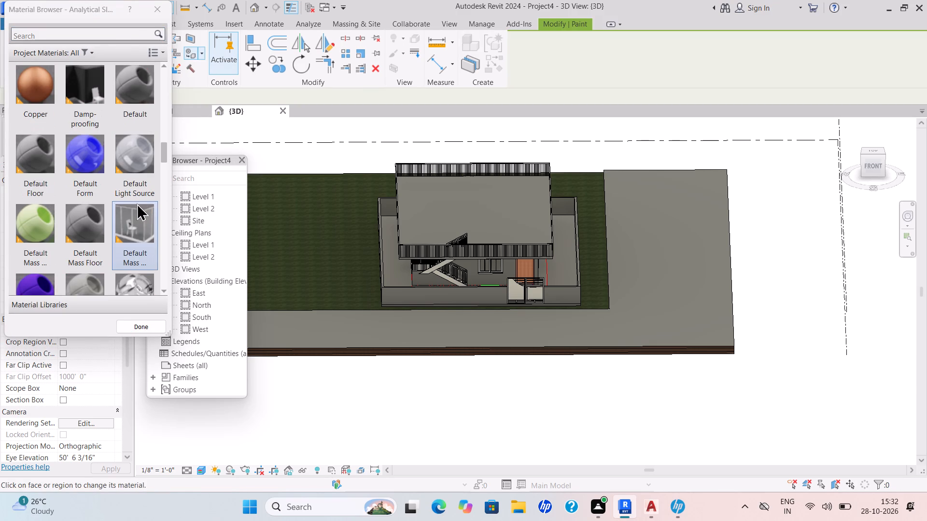
pyautogui.scroll(-2, 137, 203)
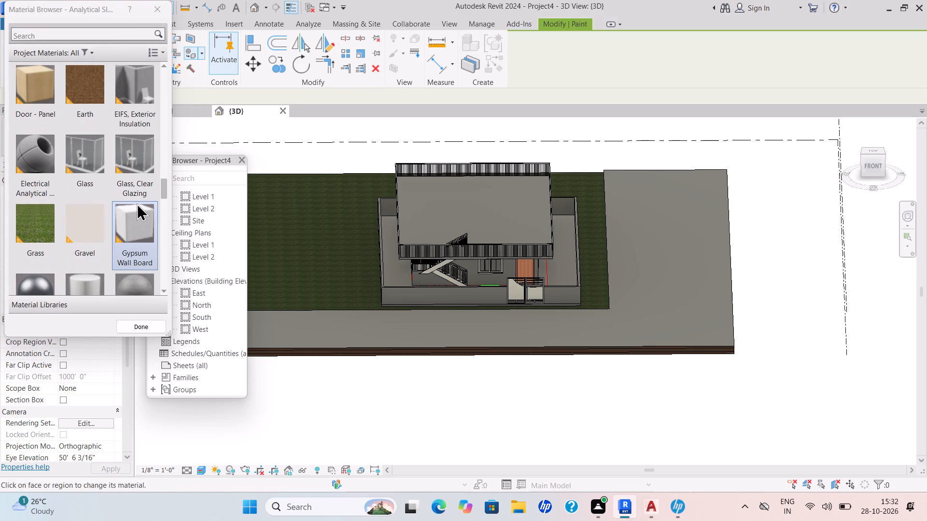
pyautogui.scroll(-4, 137, 203)
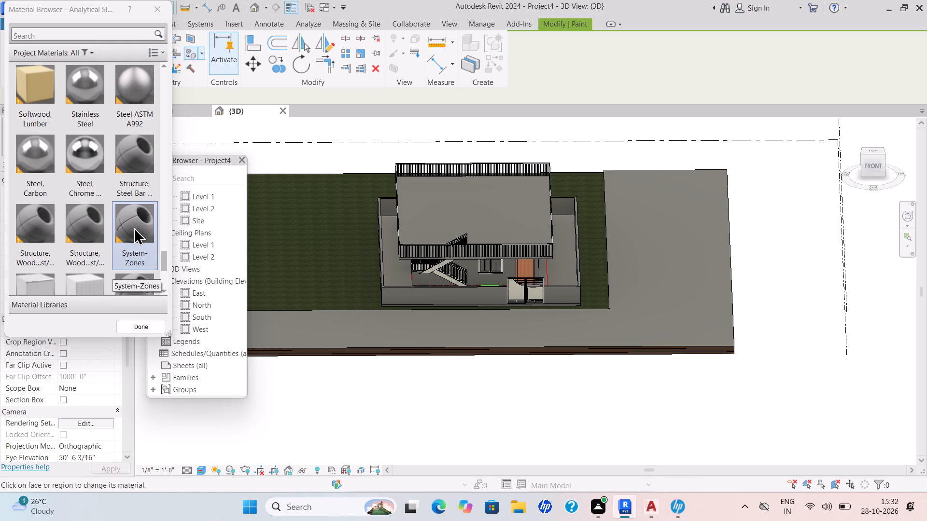
pyautogui.scroll(-2, 134, 227)
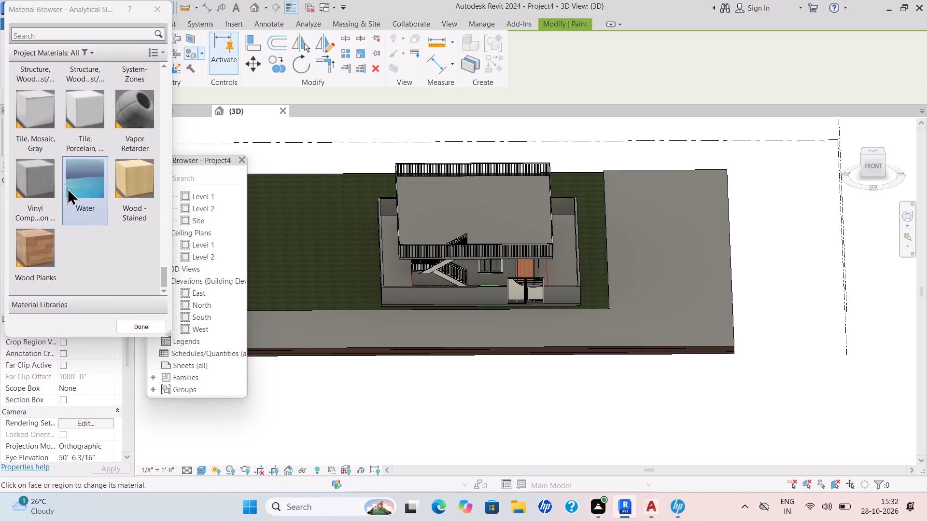
pyautogui.scroll(-1, 65, 173)
pyautogui.scroll(12, 65, 173)
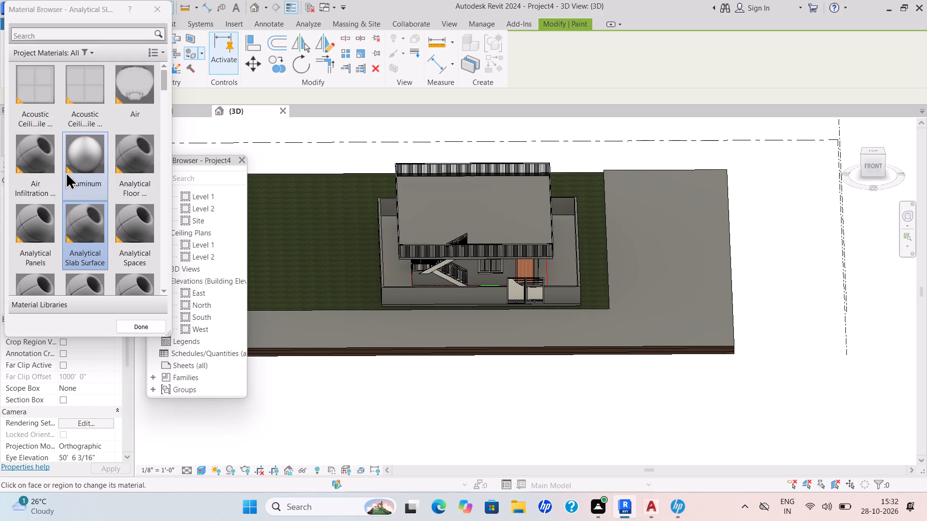
pyautogui.scroll(1, 66, 172)
pyautogui.scroll(-1, 66, 172)
pyautogui.scroll(1, 66, 172)
pyautogui.scroll(-1, 66, 172)
pyautogui.scroll(2, 66, 172)
pyautogui.scroll(2, 22, 137)
pyautogui.scroll(-1, 22, 137)
pyautogui.scroll(1, 22, 137)
pyautogui.scroll(-1, 22, 137)
pyautogui.scroll(1, 22, 137)
pyautogui.scroll(6, 132, 130)
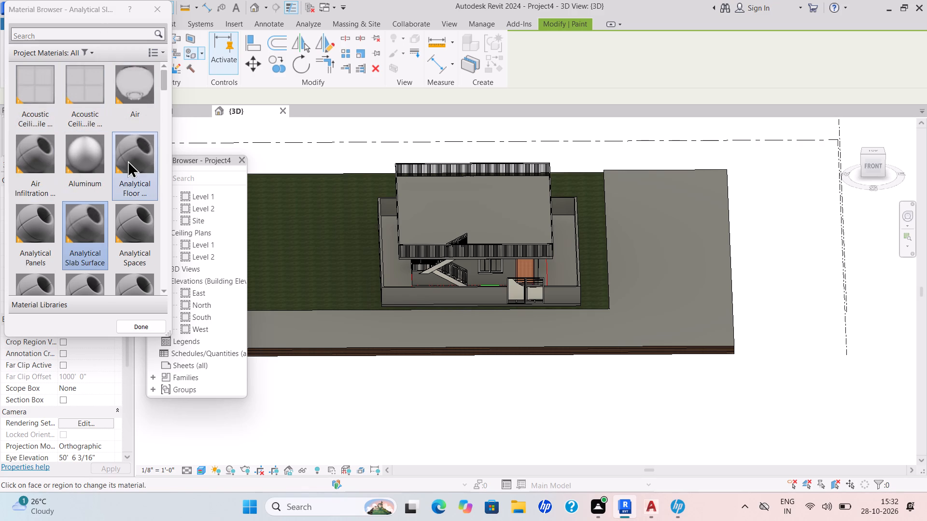
pyautogui.scroll(-3, 127, 160)
# Paint the house's front exterior wall face with the Cherry material.
pyautogui.click(103, 166)
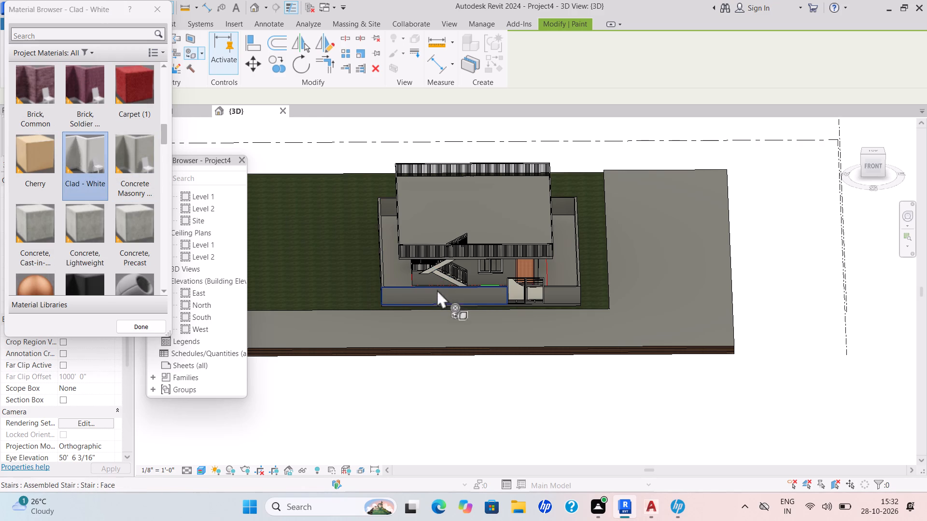
pyautogui.scroll(-1, 435, 275)
pyautogui.scroll(1, 435, 274)
pyautogui.click(33, 171)
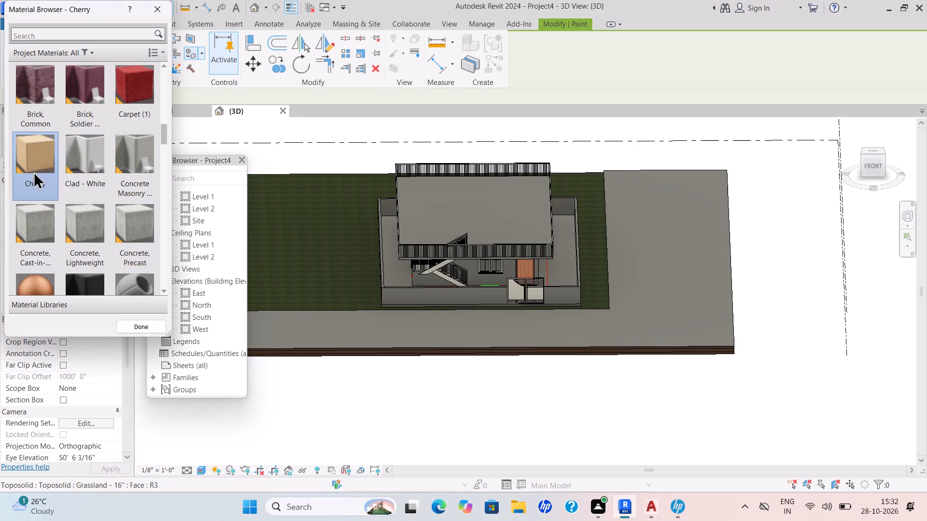
pyautogui.scroll(6, 511, 265)
pyautogui.click(465, 278)
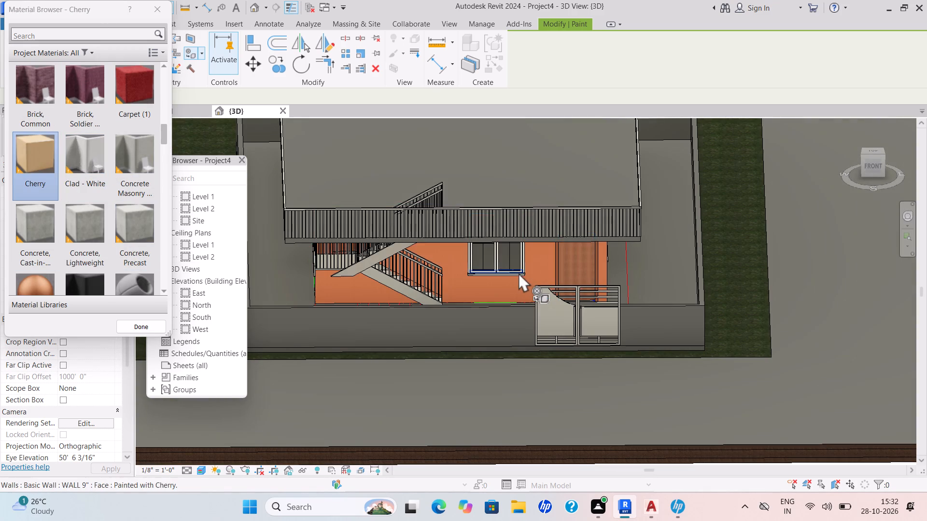
# Paint the house's east exterior wall face with the Cherry material.
pyautogui.scroll(-1, 521, 271)
pyautogui.keyDown('shift'); pyautogui.moveTo(545, 283); pyautogui.dragTo(426, 254, button='middle'); pyautogui.keyUp('shift')
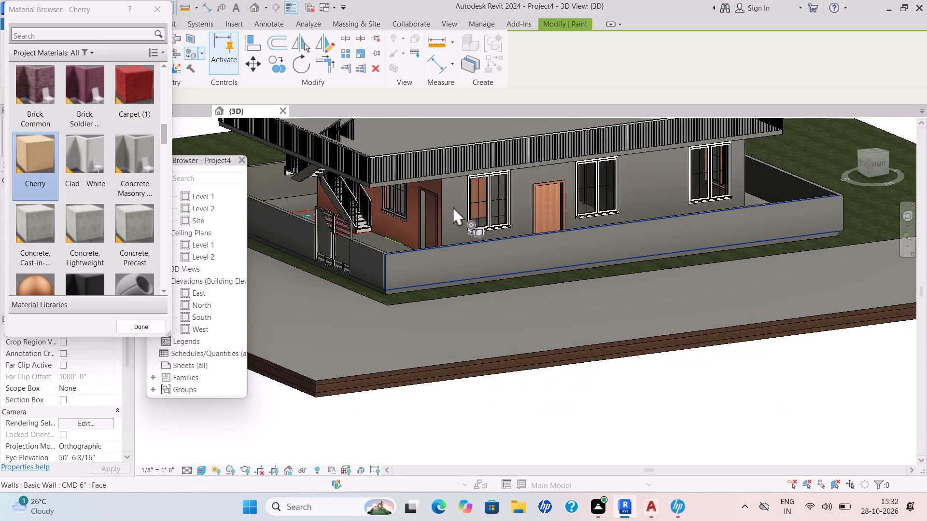
pyautogui.click(458, 202)
# Paint both side reveals of the door opening in the east wall with Cherry.
pyautogui.keyDown('shift'); pyautogui.moveTo(626, 197); pyautogui.dragTo(484, 239, button='middle'); pyautogui.keyUp('shift')
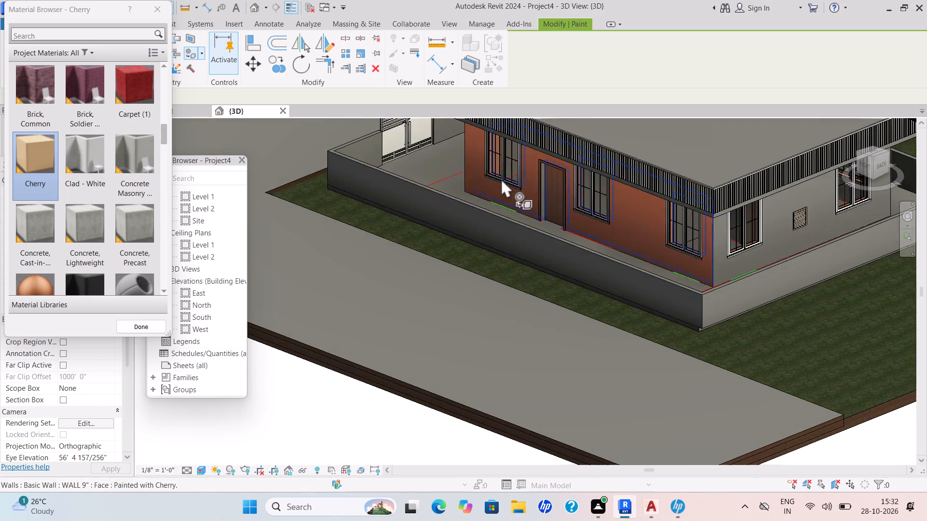
pyautogui.scroll(2, 503, 178)
pyautogui.scroll(7, 558, 184)
pyautogui.scroll(-2, 550, 192)
pyautogui.scroll(3, 550, 192)
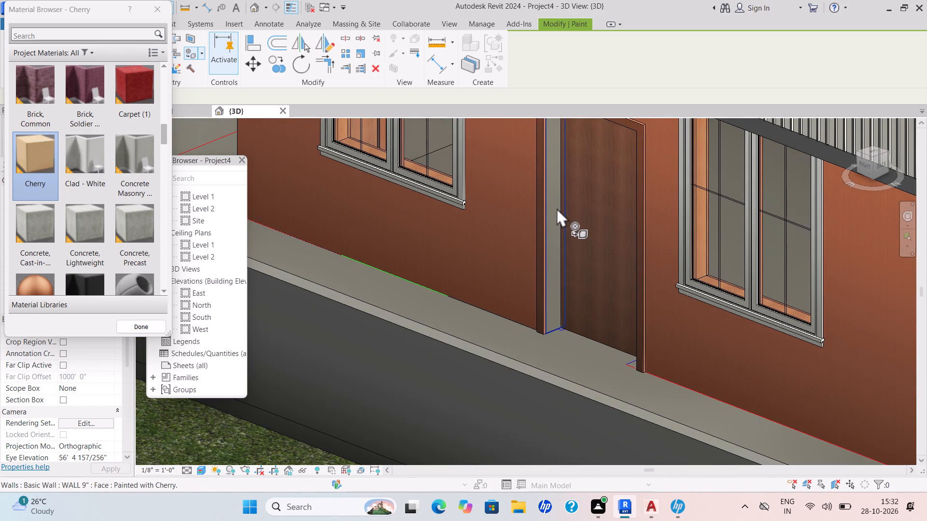
pyautogui.moveTo(557, 208); pyautogui.dragTo(558, 212)
pyautogui.scroll(-2, 561, 223)
pyautogui.moveTo(561, 248); pyautogui.dragTo(561, 257, button='middle')
pyautogui.keyDown('shift'); pyautogui.moveTo(591, 266); pyautogui.dragTo(668, 264, button='middle'); pyautogui.keyUp('shift')
pyautogui.keyDown('shift'); pyautogui.scroll(-1, 590, 267); pyautogui.keyUp('shift')
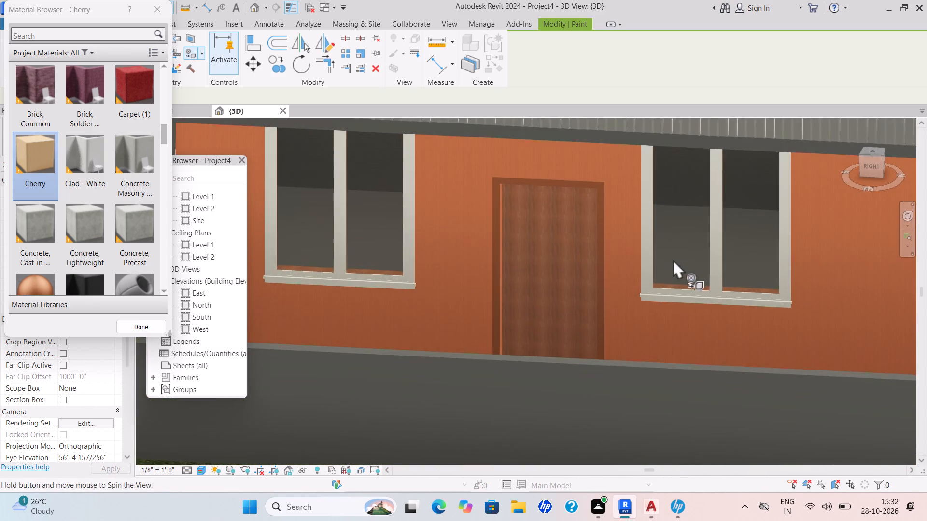
pyautogui.keyDown('shift'); pyautogui.moveTo(627, 257); pyautogui.dragTo(702, 241, button='middle'); pyautogui.keyUp('shift')
pyautogui.keyDown('shift'); pyautogui.moveTo(723, 234); pyautogui.dragTo(722, 229, button='middle'); pyautogui.keyUp('shift')
pyautogui.keyDown('shift'); pyautogui.scroll(-1, 723, 234); pyautogui.keyUp('shift')
pyautogui.keyDown('shift'); pyautogui.scroll(1, 723, 229); pyautogui.keyUp('shift')
pyautogui.scroll(1, 596, 266)
pyautogui.scroll(-1, 595, 266)
pyautogui.scroll(1, 595, 266)
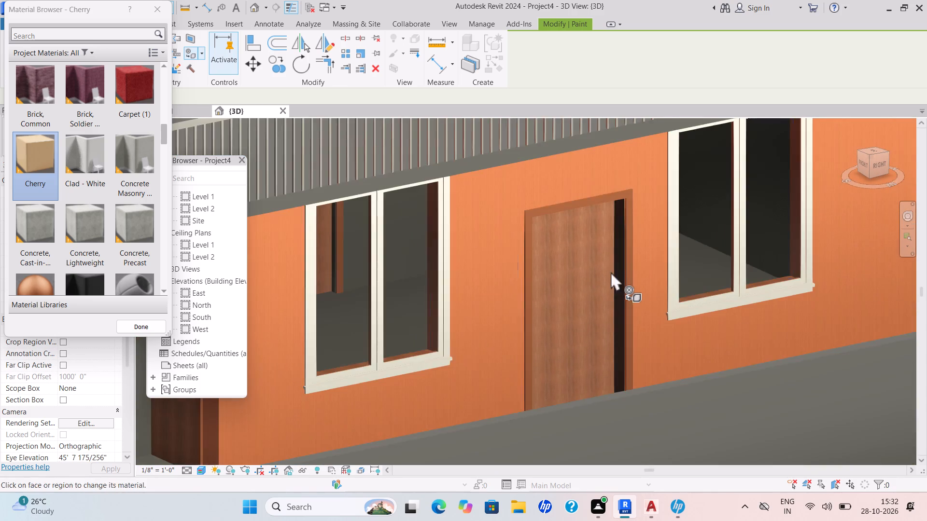
pyautogui.scroll(3, 620, 274)
pyautogui.click(620, 274)
# Paint the house's rear exterior wall face with the Cherry material.
pyautogui.scroll(-3, 665, 269)
pyautogui.moveTo(665, 269); pyautogui.dragTo(415, 291, button='middle')
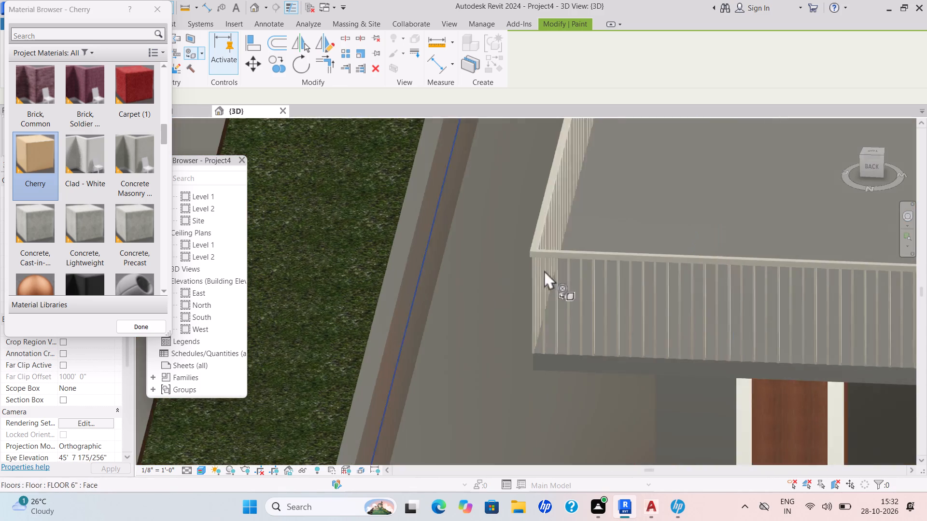
pyautogui.scroll(-2, 544, 270)
pyautogui.moveTo(545, 270); pyautogui.dragTo(439, 153, button='middle')
pyautogui.scroll(-2, 610, 288)
pyautogui.keyDown('shift'); pyautogui.moveTo(609, 288); pyautogui.dragTo(691, 258, button='middle'); pyautogui.keyUp('shift')
pyautogui.moveTo(692, 250); pyautogui.dragTo(631, 247, button='middle')
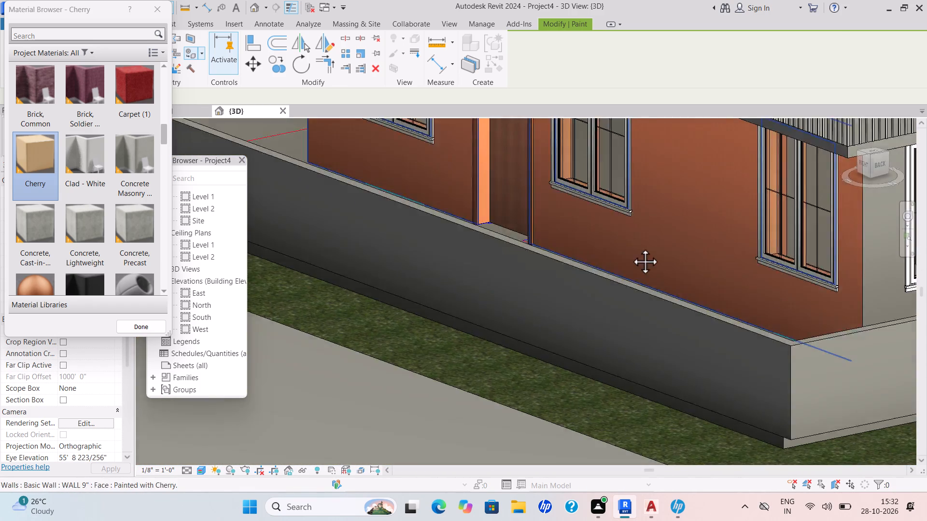
pyautogui.moveTo(631, 247); pyautogui.dragTo(490, 234, button='middle')
pyautogui.scroll(-1, 614, 247)
pyautogui.scroll(1, 489, 233)
pyautogui.click(683, 225)
# Paint the house's west exterior wall face with the Cherry material.
pyautogui.scroll(-3, 733, 251)
pyautogui.keyDown('shift'); pyautogui.moveTo(732, 250); pyautogui.dragTo(473, 308, button='middle'); pyautogui.keyUp('shift')
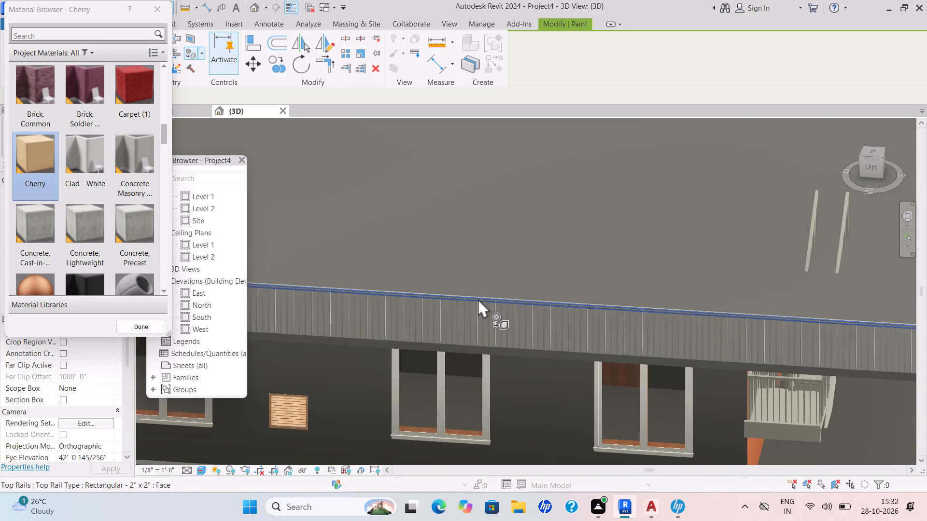
pyautogui.scroll(-2, 485, 295)
pyautogui.moveTo(485, 295); pyautogui.dragTo(506, 233, button='middle')
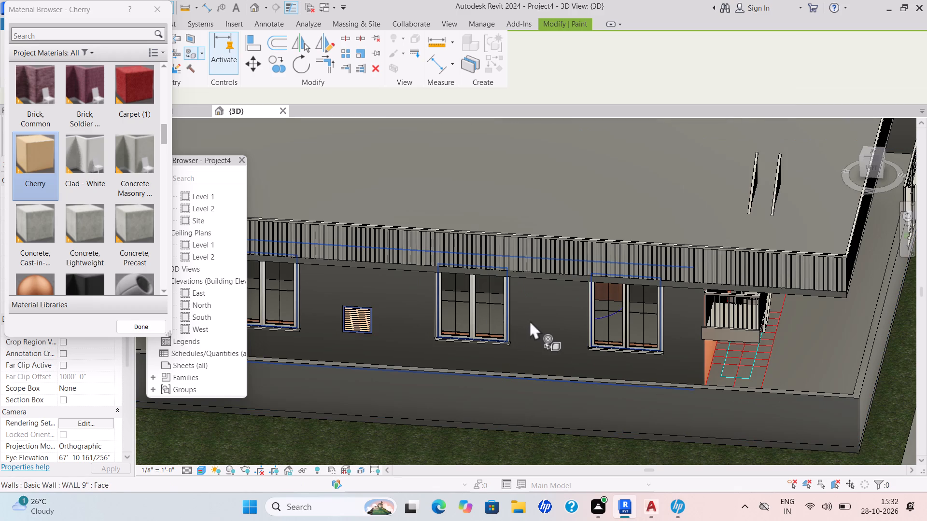
pyautogui.click(530, 320)
# Paint the top face of the compound floor slab around the house with the Wood - Stained material.
pyautogui.scroll(-1, 601, 331)
pyautogui.keyDown('shift'); pyautogui.moveTo(600, 331); pyautogui.dragTo(493, 288, button='middle'); pyautogui.keyUp('shift')
pyautogui.scroll(-2, 493, 288)
pyautogui.moveTo(493, 288); pyautogui.dragTo(503, 252, button='middle')
pyautogui.keyDown('shift'); pyautogui.moveTo(491, 260); pyautogui.dragTo(458, 267, button='middle'); pyautogui.keyUp('shift')
pyautogui.scroll(3, 422, 260)
pyautogui.moveTo(444, 253); pyautogui.dragTo(441, 191, button='middle')
pyautogui.moveTo(458, 191); pyautogui.dragTo(612, 227, button='middle')
pyautogui.scroll(-1, 462, 202)
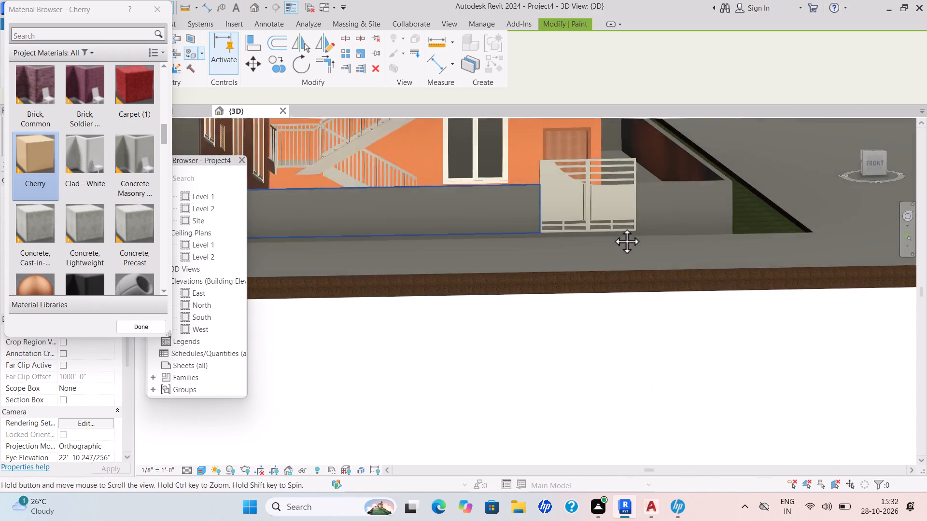
pyautogui.moveTo(612, 227); pyautogui.dragTo(621, 227, button='middle')
pyautogui.keyDown('shift'); pyautogui.moveTo(638, 241); pyautogui.dragTo(559, 314, button='middle'); pyautogui.keyUp('shift')
pyautogui.scroll(-1, 568, 256)
pyautogui.moveTo(569, 257); pyautogui.dragTo(604, 314, button='middle')
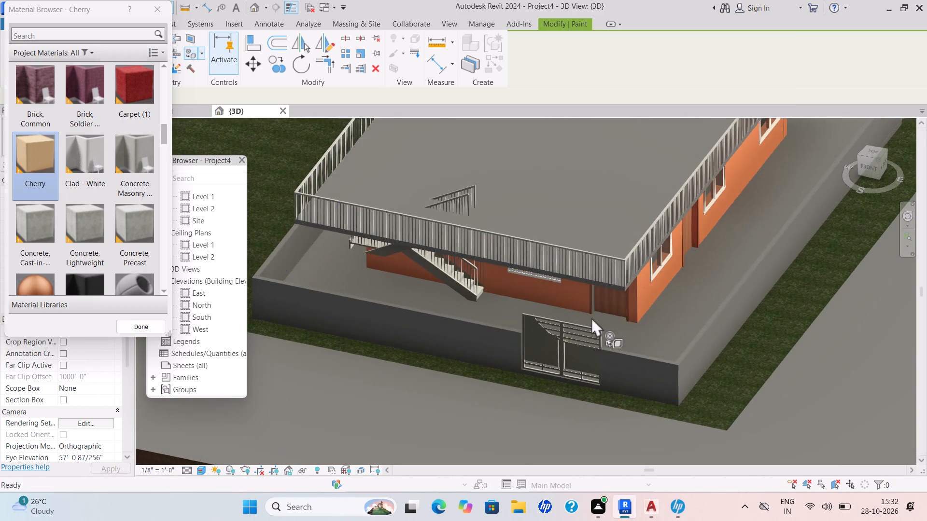
pyautogui.scroll(2, 265, 268)
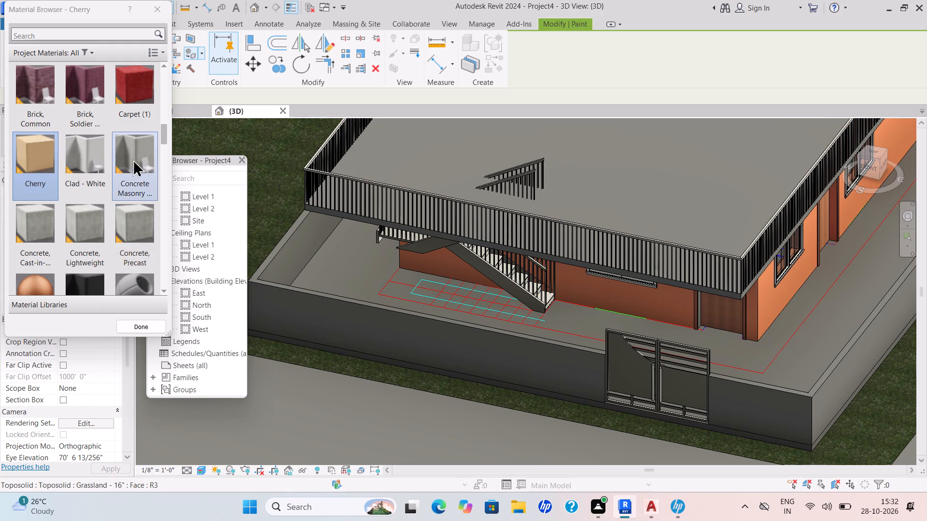
pyautogui.scroll(-4, 75, 200)
pyautogui.scroll(1, 74, 229)
pyautogui.scroll(-4, 74, 233)
pyautogui.scroll(1, 76, 243)
pyautogui.scroll(-2, 76, 243)
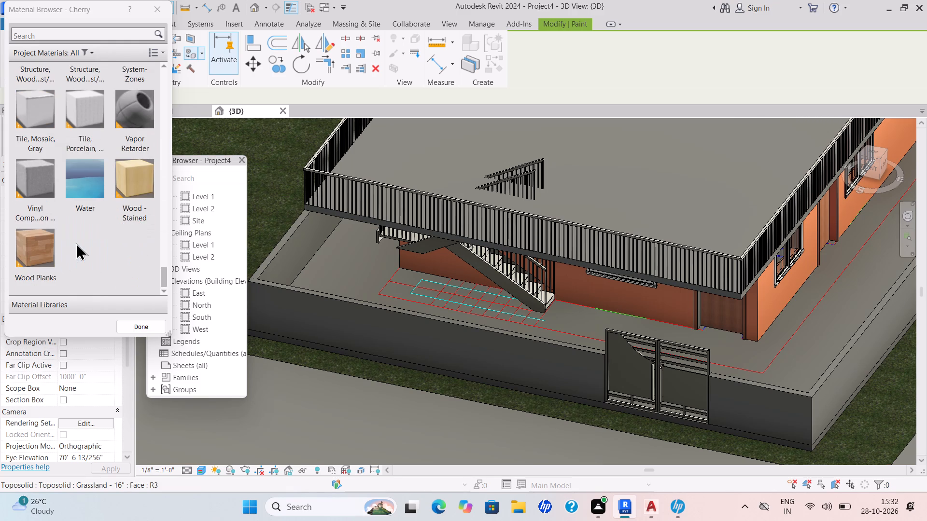
pyautogui.click(150, 195)
pyautogui.click(341, 251)
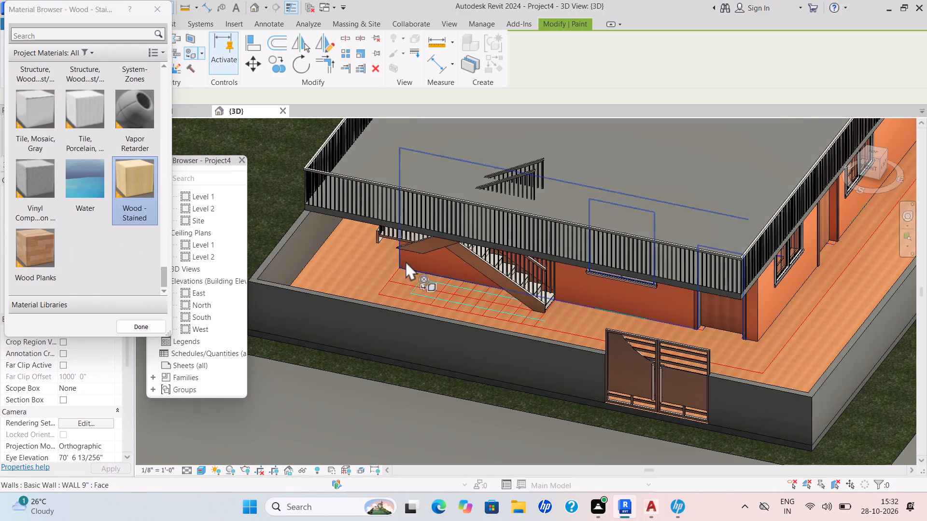
# Paint the top face of the house's roof slab with the Wood - Stained material.
pyautogui.scroll(-1, 406, 267)
pyautogui.moveTo(406, 268); pyautogui.dragTo(424, 337, button='middle')
pyautogui.click(485, 205)
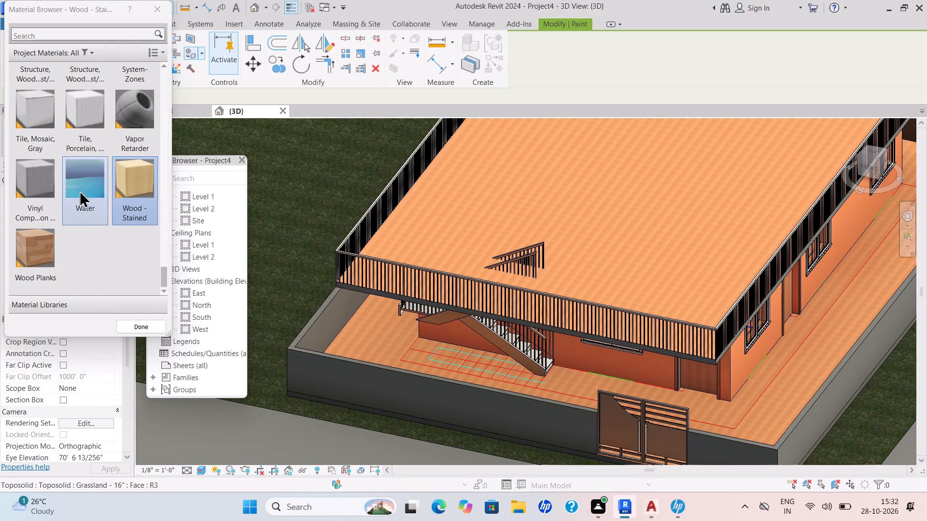
# Paint the inner face of the west compound wall with the Clad - White material.
pyautogui.scroll(4, 79, 184)
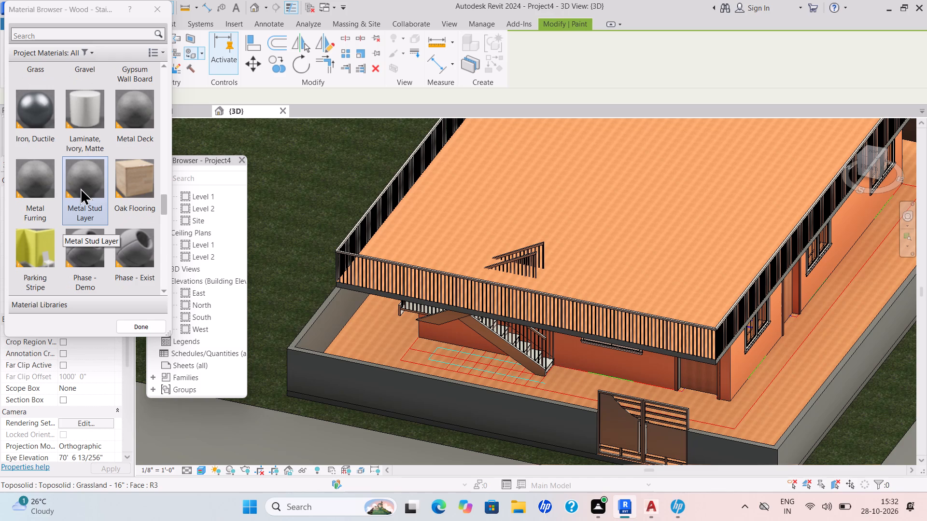
pyautogui.scroll(4, 89, 183)
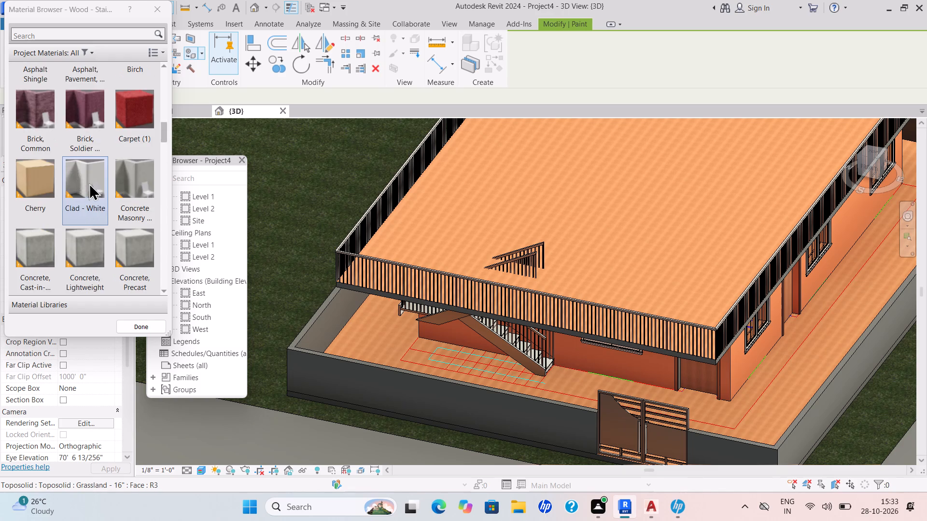
pyautogui.scroll(3, 87, 186)
pyautogui.scroll(-1, 87, 187)
pyautogui.scroll(1, 87, 187)
pyautogui.scroll(-1, 87, 187)
pyautogui.scroll(3, 87, 188)
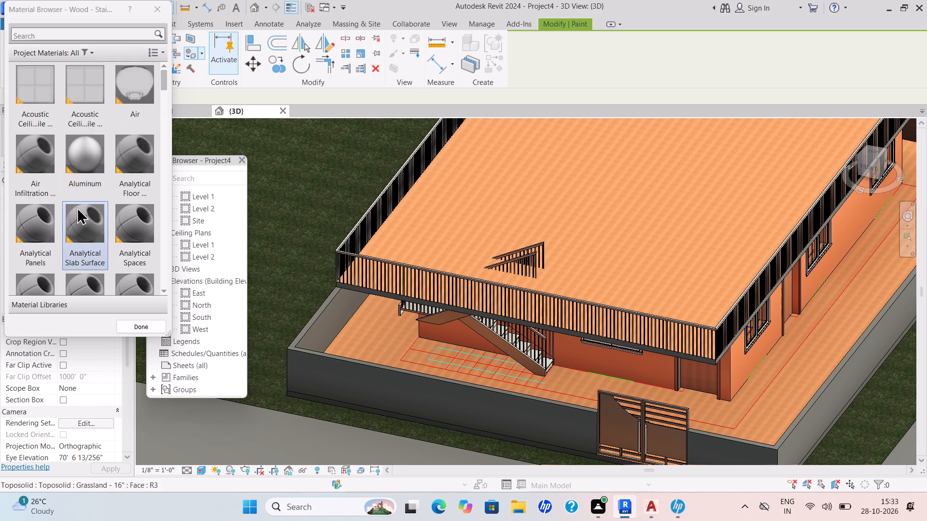
pyautogui.scroll(-4, 77, 207)
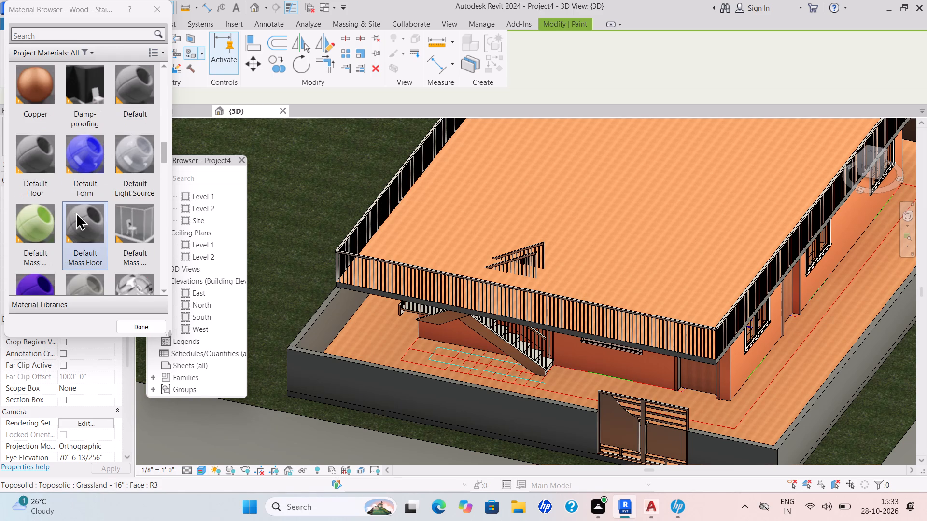
pyautogui.scroll(1, 77, 206)
pyautogui.click(81, 183)
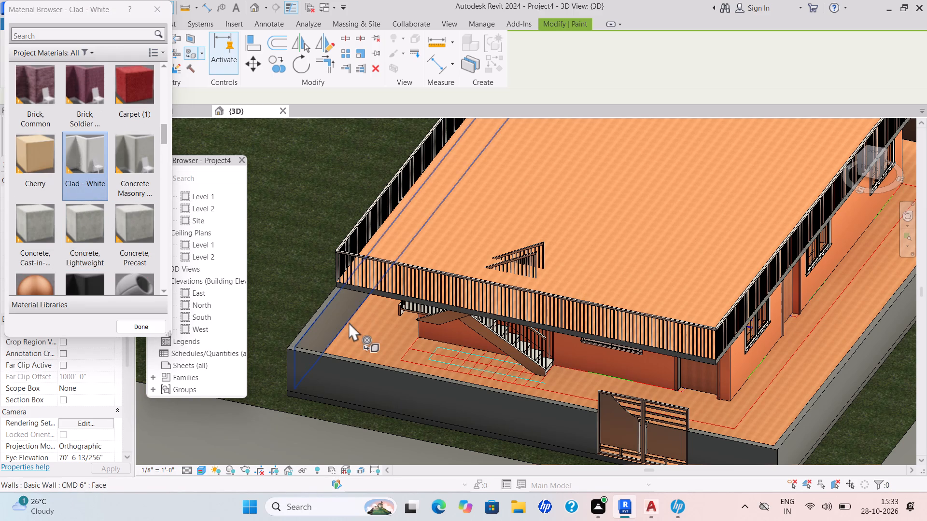
pyautogui.click(349, 322)
# Paint the inner faces of the front compound wall on both sides of the gate with Clad - White.
pyautogui.scroll(-1, 404, 339)
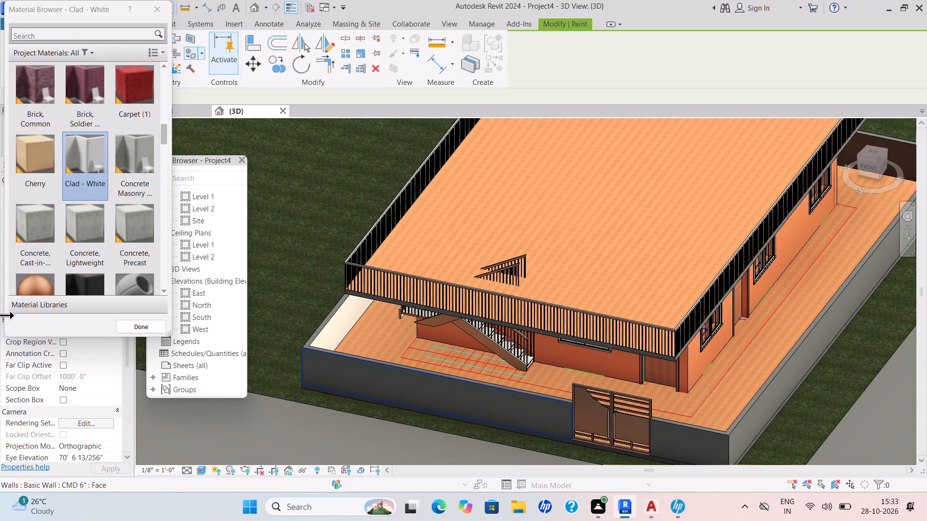
pyautogui.scroll(-3, 123, 277)
pyautogui.scroll(-1, 535, 304)
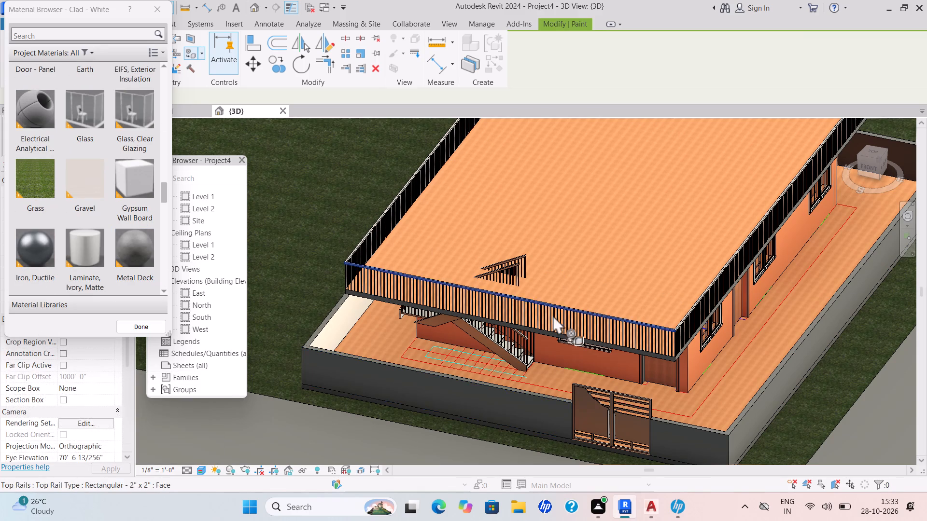
pyautogui.scroll(-1, 553, 315)
pyautogui.keyDown('shift'); pyautogui.moveTo(647, 406); pyautogui.dragTo(452, 341, button='middle'); pyautogui.keyUp('shift')
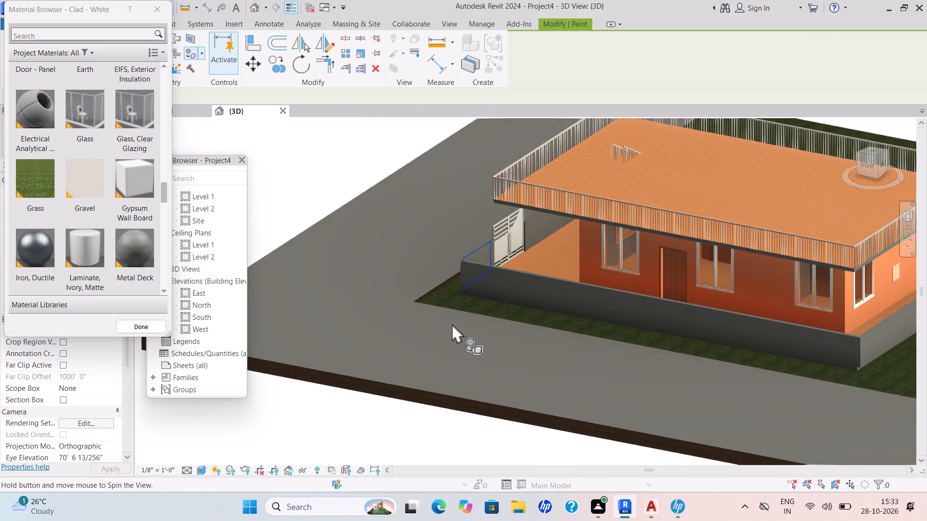
pyautogui.scroll(7, 519, 253)
pyautogui.click(559, 232)
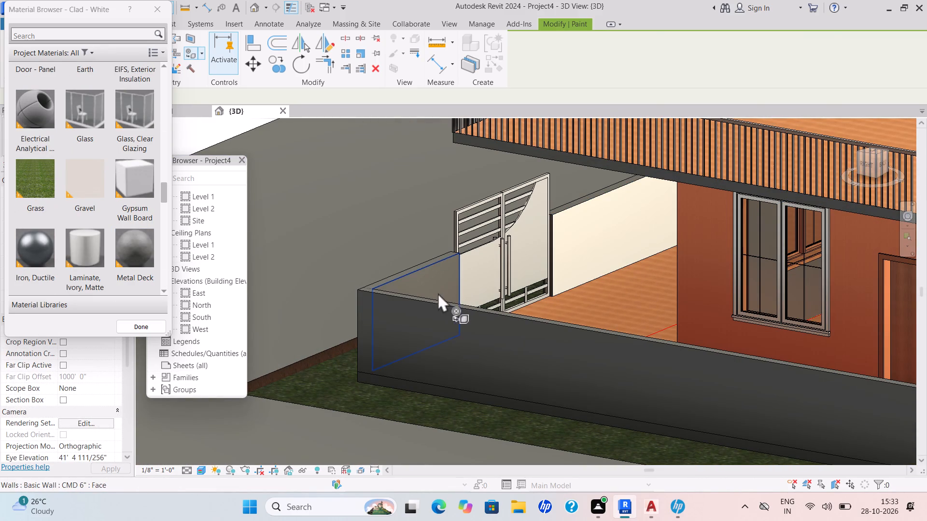
pyautogui.click(435, 291)
# Paint the inner face of the east compound wall with Clad - White.
pyautogui.scroll(-2, 474, 302)
pyautogui.keyDown('shift'); pyautogui.moveTo(476, 318); pyautogui.dragTo(730, 355, button='middle'); pyautogui.keyUp('shift')
pyautogui.moveTo(733, 347); pyautogui.dragTo(344, 134, button='middle')
pyautogui.scroll(-3, 732, 347)
pyautogui.scroll(3, 590, 217)
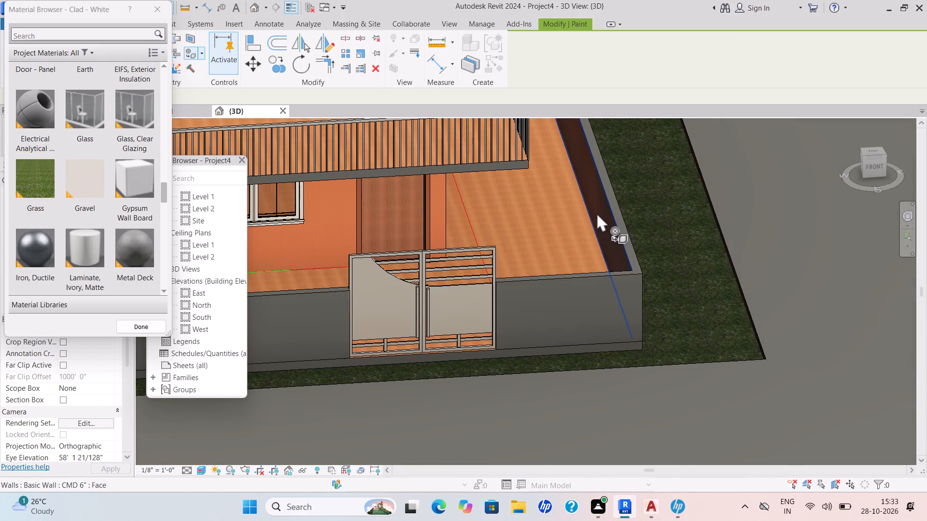
pyautogui.click(600, 211)
# Paint the inner face of the rear compound wall with Clad - White.
pyautogui.moveTo(613, 232); pyautogui.dragTo(600, 238, button='middle')
pyautogui.keyDown('shift'); pyautogui.scroll(-1, 602, 237); pyautogui.keyUp('shift')
pyautogui.moveTo(600, 238); pyautogui.dragTo(472, 234, button='middle')
pyautogui.scroll(-3, 483, 223)
pyautogui.moveTo(483, 227); pyautogui.dragTo(290, 302, button='middle')
pyautogui.moveTo(372, 277); pyautogui.dragTo(343, 324, button='middle')
pyautogui.scroll(3, 470, 168)
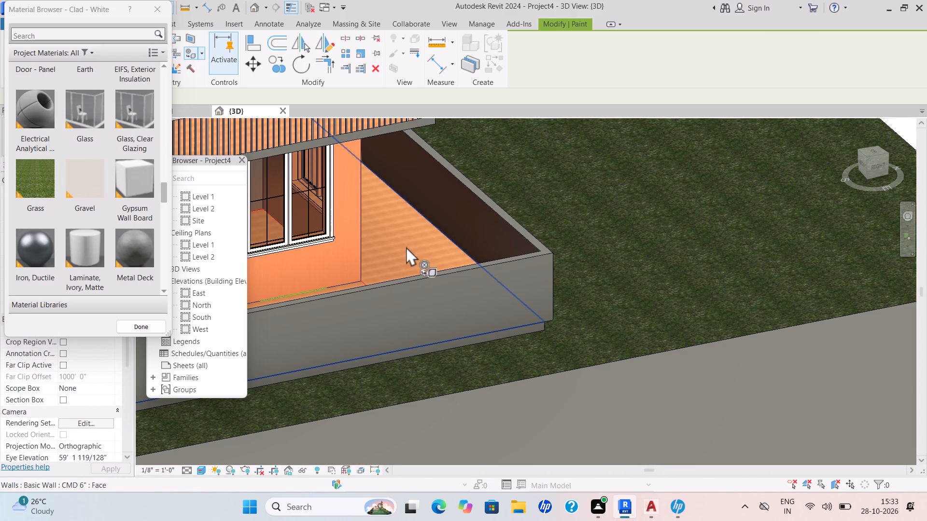
pyautogui.click(481, 210)
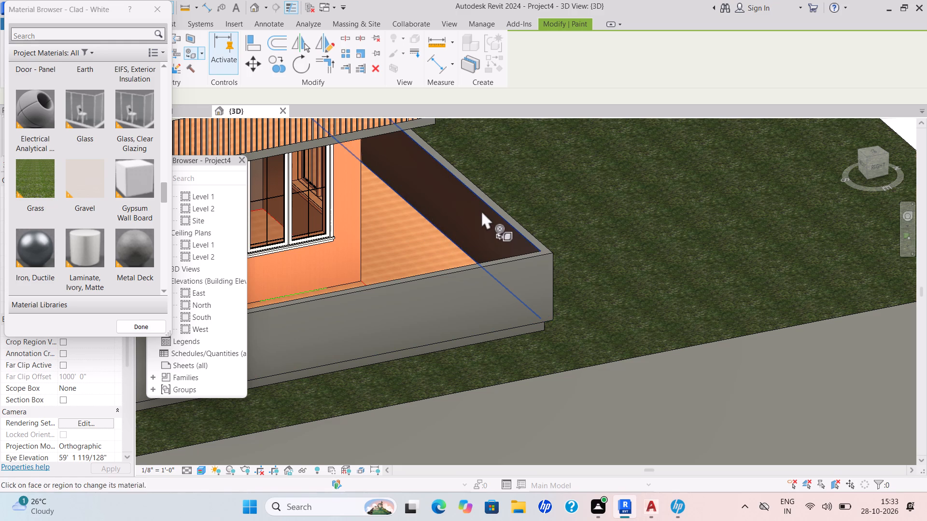
# Paint the outer face of the east compound wall with Clad - White.
pyautogui.scroll(1, 498, 204)
pyautogui.scroll(-4, 498, 204)
pyautogui.moveTo(498, 204); pyautogui.dragTo(597, 134, button='middle')
pyautogui.click(541, 216)
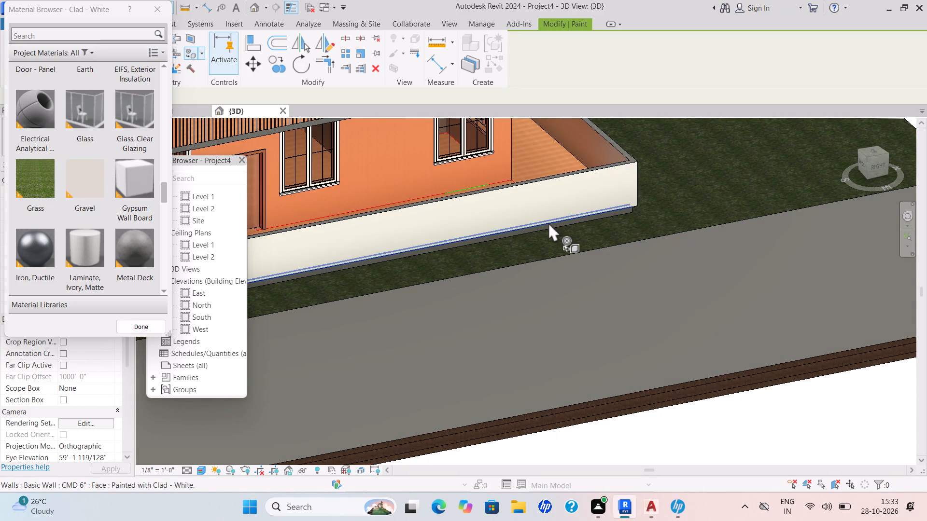
# Paint the outer faces of the front compound wall on both sides of the gate with Clad - White.
pyautogui.scroll(-1, 569, 209)
pyautogui.scroll(1, 569, 209)
pyautogui.scroll(-2, 569, 209)
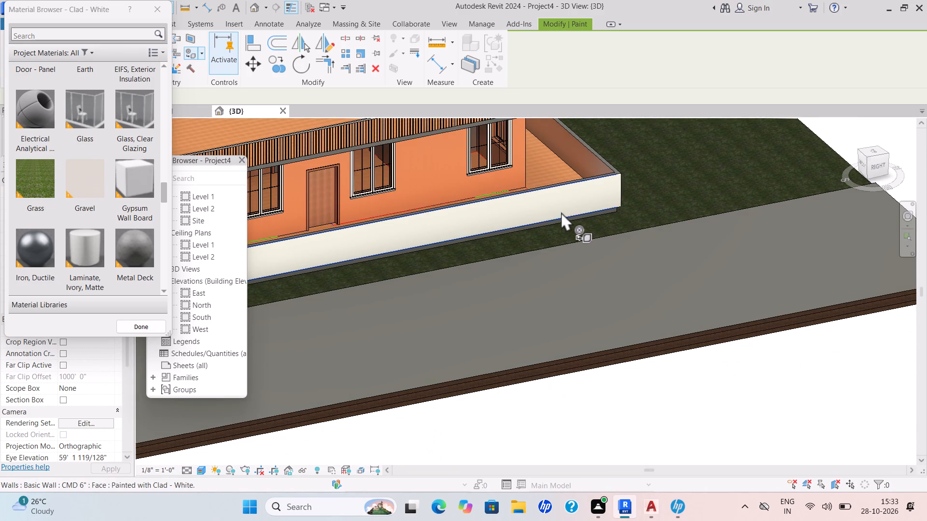
pyautogui.keyDown('shift'); pyautogui.moveTo(560, 208); pyautogui.dragTo(665, 163, button='middle'); pyautogui.keyUp('shift')
pyautogui.keyDown('shift'); pyautogui.scroll(-1, 560, 204); pyautogui.keyUp('shift')
pyautogui.scroll(-1, 403, 264)
pyautogui.scroll(2, 403, 264)
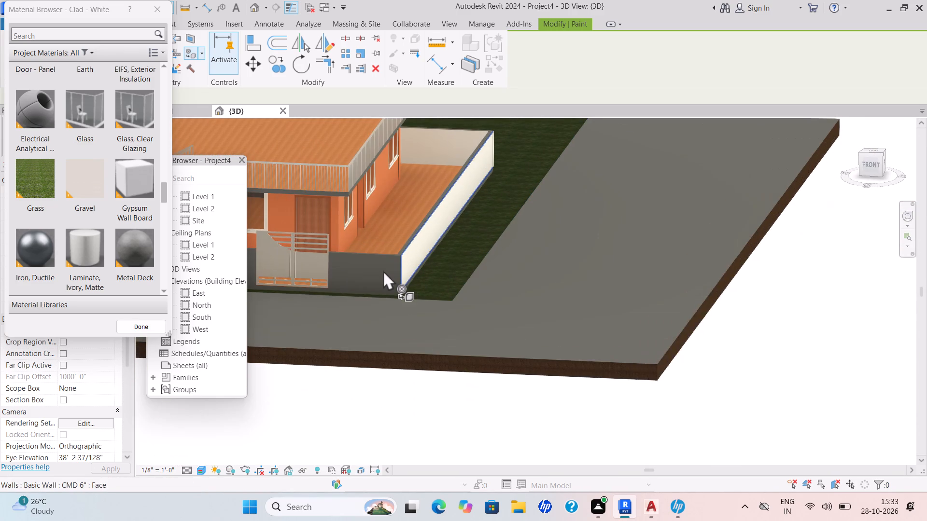
pyautogui.click(383, 271)
pyautogui.scroll(-1, 396, 263)
pyautogui.moveTo(395, 263); pyautogui.dragTo(477, 245, button='middle')
pyautogui.scroll(3, 433, 249)
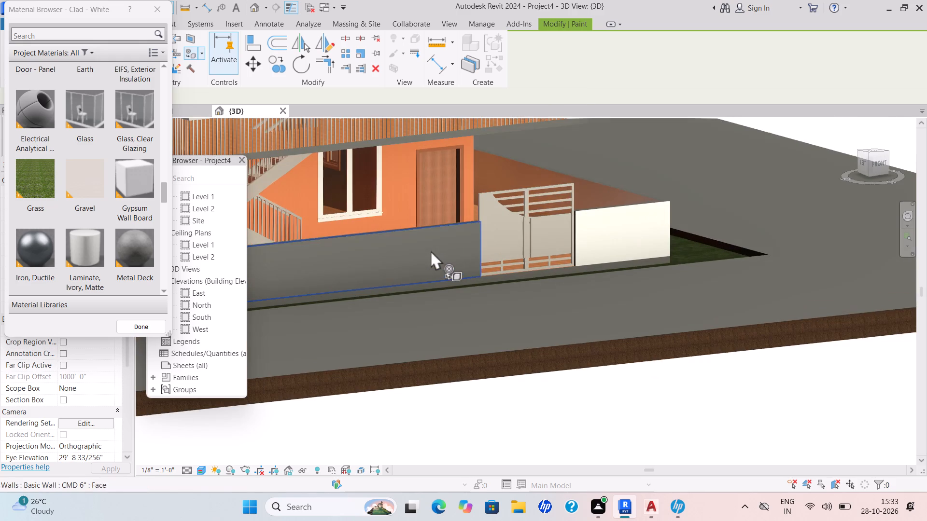
pyautogui.click(431, 250)
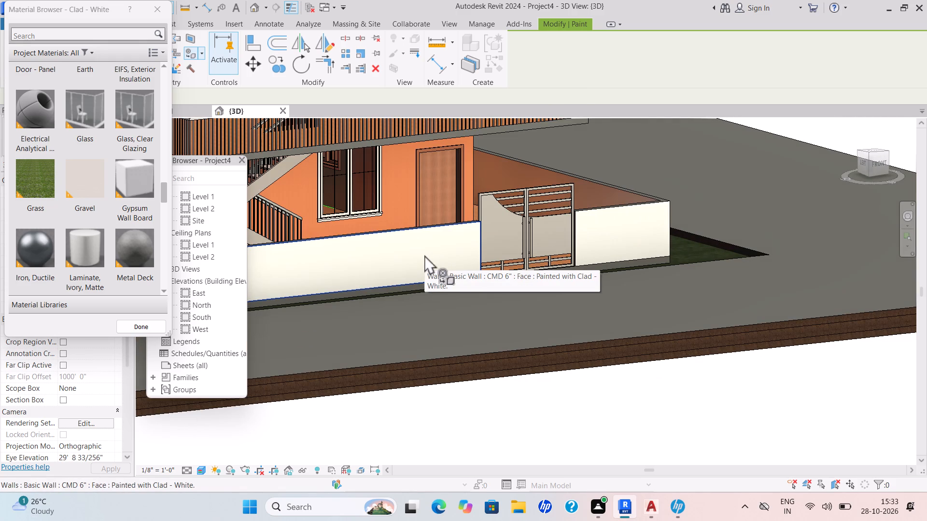
# Paint the outer face of the west compound wall with Clad - White.
pyautogui.scroll(-2, 402, 270)
pyautogui.scroll(1, 402, 270)
pyautogui.scroll(-2, 405, 269)
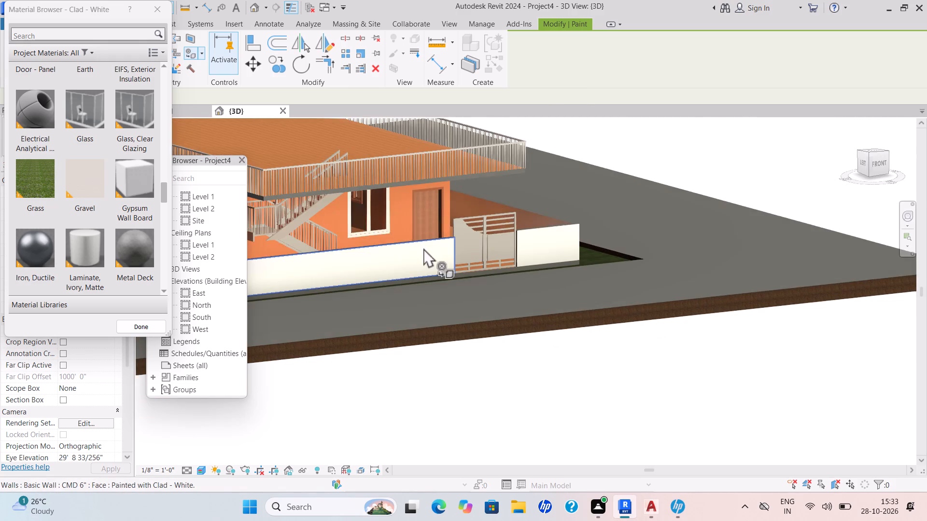
pyautogui.keyDown('shift'); pyautogui.moveTo(427, 256); pyautogui.dragTo(535, 279, button='middle'); pyautogui.keyUp('shift')
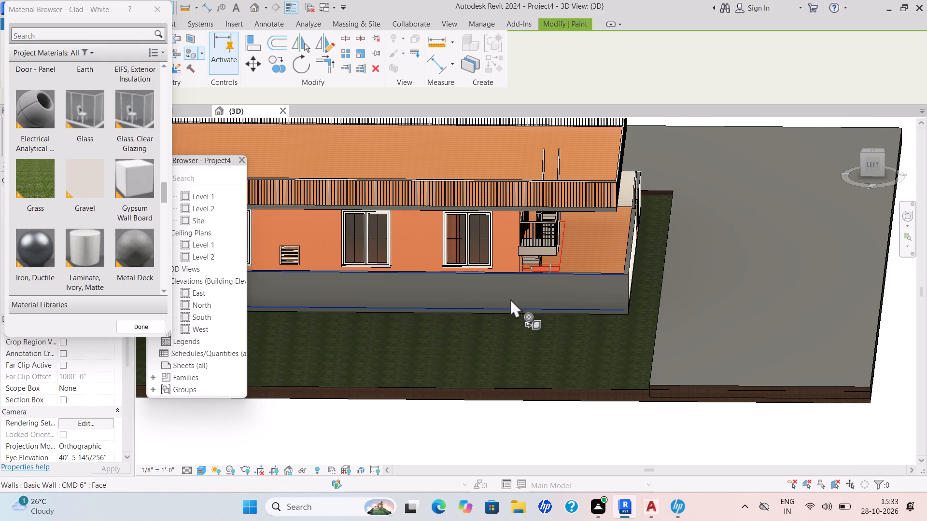
pyautogui.click(511, 305)
pyautogui.click(521, 292)
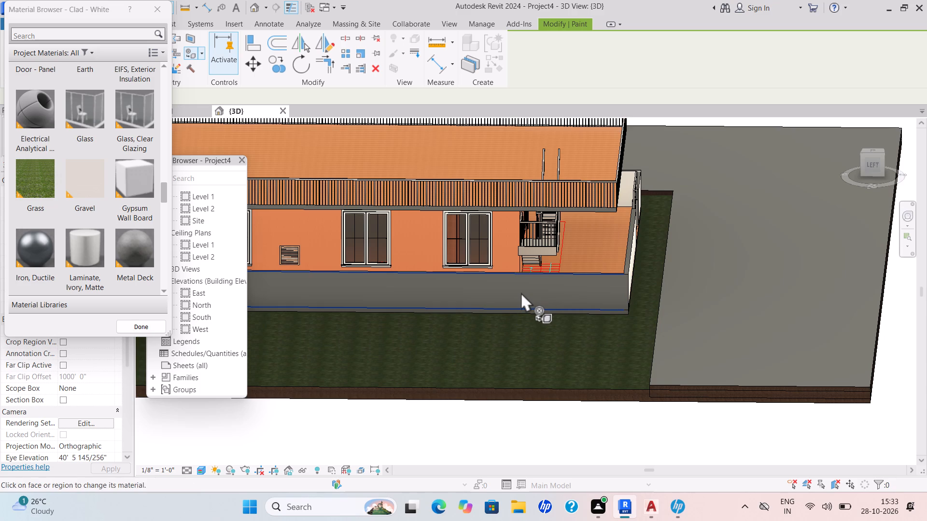
# Paint the outer face of the rear compound wall with Clad - White.
pyautogui.scroll(1, 530, 293)
pyautogui.scroll(-2, 531, 293)
pyautogui.moveTo(531, 294); pyautogui.dragTo(625, 303, button='middle')
pyautogui.scroll(3, 435, 326)
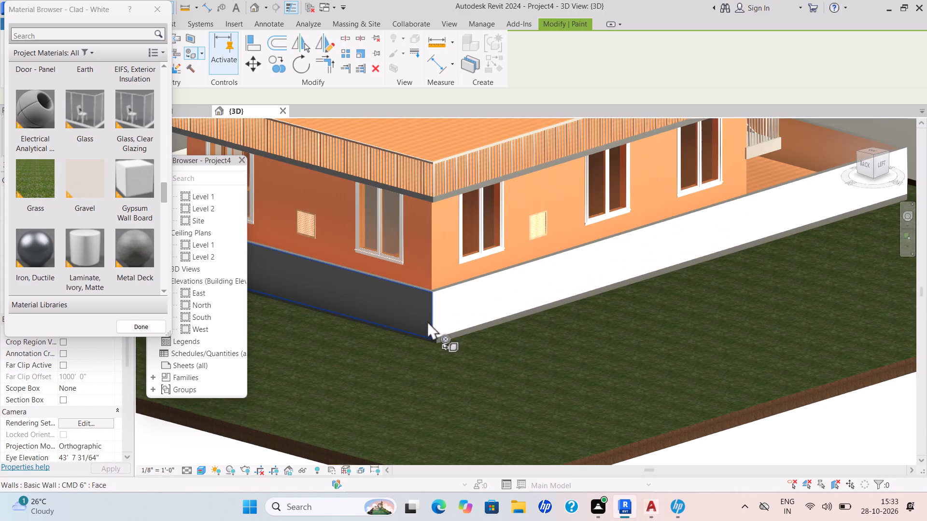
pyautogui.click(427, 321)
# Paint the front edge of the floor slab beneath the compound wall with the Parking Stripe material.
pyautogui.scroll(-1, 436, 315)
pyautogui.moveTo(436, 315); pyautogui.dragTo(530, 341, button='middle')
pyautogui.scroll(-1, 520, 331)
pyautogui.keyDown('shift'); pyautogui.moveTo(519, 331); pyautogui.dragTo(562, 426, button='middle'); pyautogui.keyUp('shift')
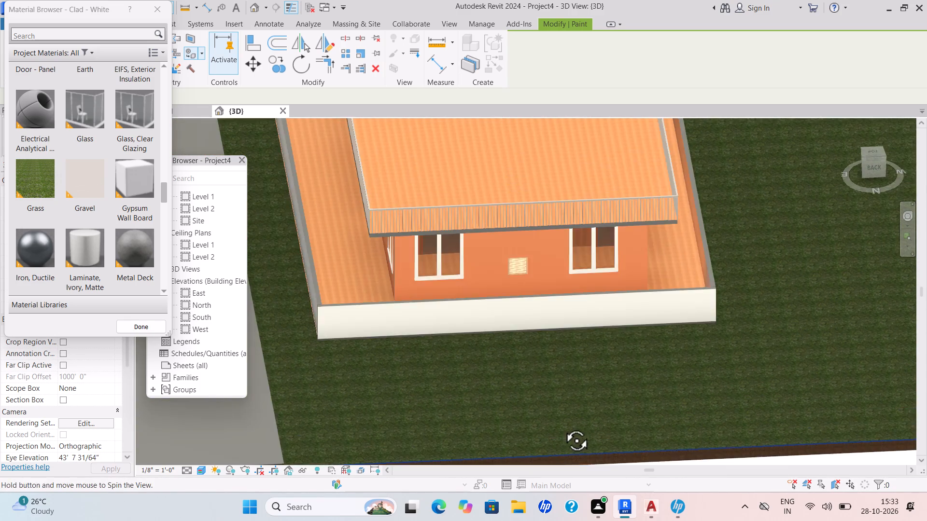
pyautogui.scroll(1, 436, 352)
pyautogui.scroll(-1, 436, 352)
pyautogui.scroll(2, 436, 352)
pyautogui.scroll(-1, 424, 346)
pyautogui.scroll(1, 424, 346)
pyautogui.scroll(-1, 424, 346)
pyautogui.scroll(1, 424, 346)
pyautogui.scroll(-4, 136, 205)
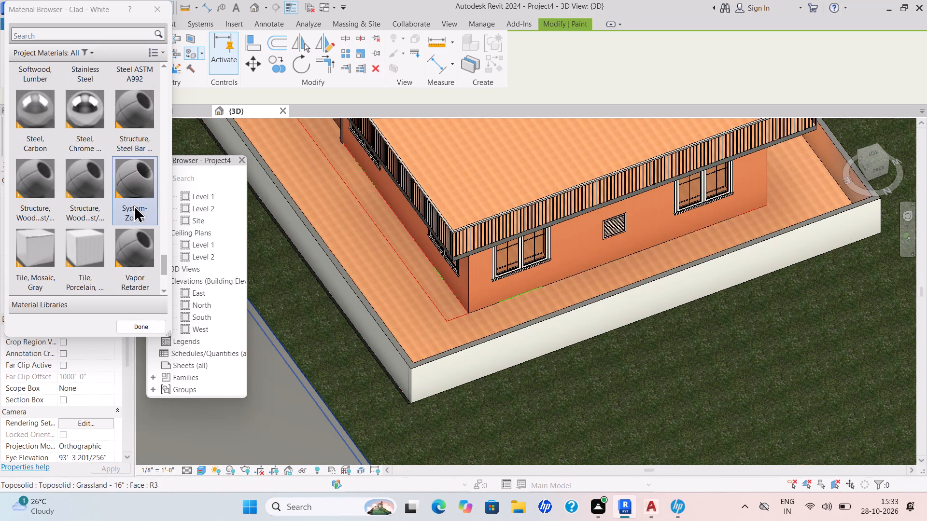
pyautogui.scroll(2, 105, 229)
pyautogui.scroll(-2, 105, 230)
pyautogui.scroll(1, 89, 253)
pyautogui.scroll(-4, 89, 254)
pyautogui.scroll(1, 83, 273)
pyautogui.scroll(-1, 83, 273)
pyautogui.keyDown('shift'); pyautogui.moveTo(344, 331); pyautogui.dragTo(531, 296, button='middle'); pyautogui.keyUp('shift')
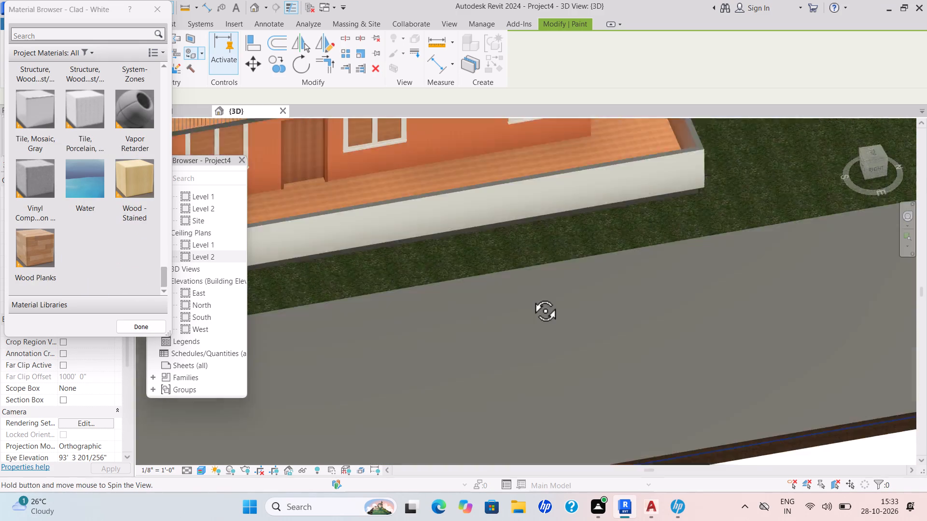
pyautogui.keyDown('shift'); pyautogui.moveTo(531, 296); pyautogui.dragTo(533, 292, button='middle'); pyautogui.keyUp('shift')
pyautogui.scroll(-2, 448, 297)
pyautogui.keyDown('shift'); pyautogui.moveTo(448, 297); pyautogui.dragTo(510, 238, button='middle'); pyautogui.keyUp('shift')
pyautogui.keyDown('shift'); pyautogui.scroll(-1, 481, 261); pyautogui.keyUp('shift')
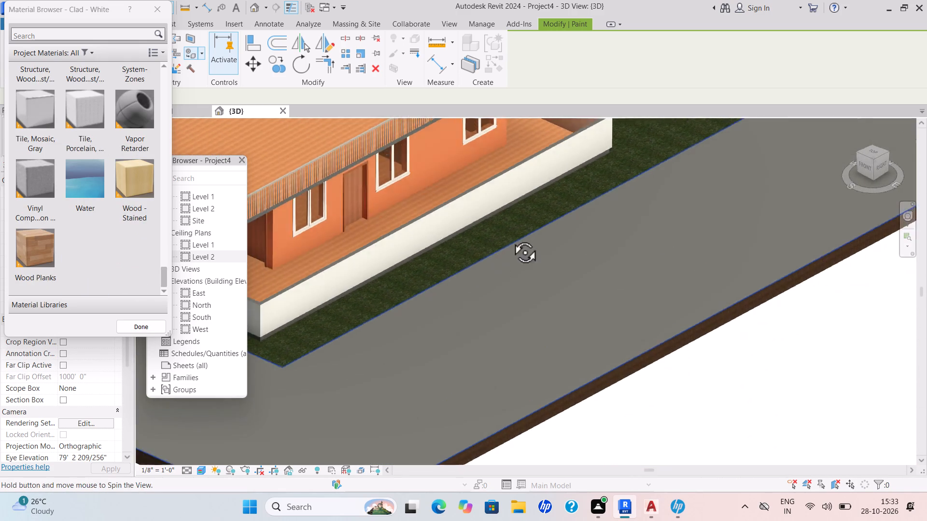
pyautogui.keyDown('shift'); pyautogui.scroll(-1, 510, 238); pyautogui.keyUp('shift')
pyautogui.keyDown('shift'); pyautogui.moveTo(510, 238); pyautogui.dragTo(544, 208, button='middle'); pyautogui.keyUp('shift')
pyautogui.keyDown('shift'); pyautogui.middleClick(544, 206); pyautogui.keyUp('shift')
pyautogui.scroll(5, 63, 204)
pyautogui.scroll(-1, 64, 204)
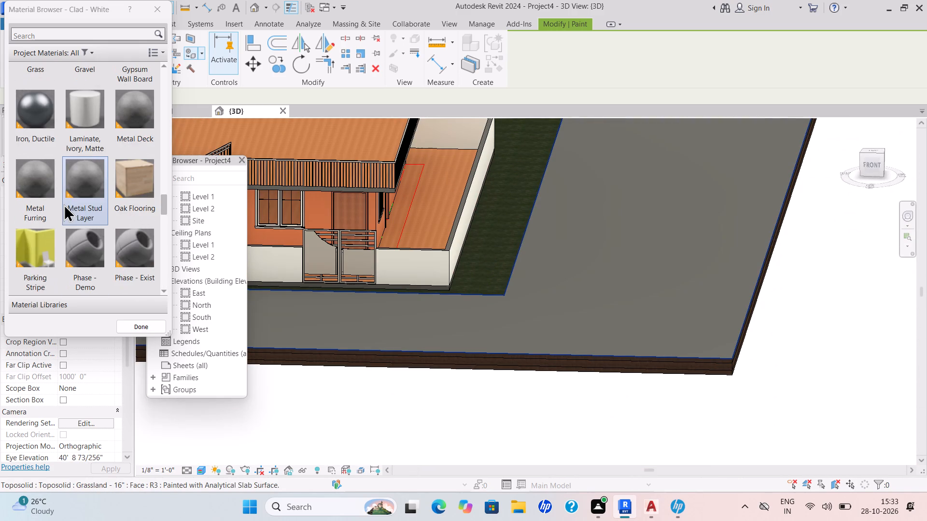
pyautogui.click(30, 247)
pyautogui.scroll(4, 436, 276)
pyautogui.scroll(-1, 427, 287)
pyautogui.scroll(7, 427, 287)
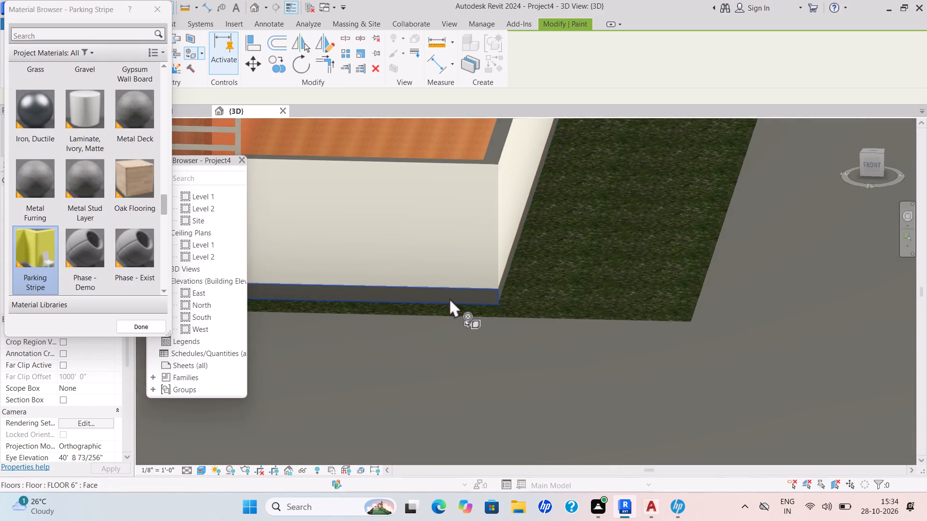
pyautogui.scroll(2, 449, 298)
pyautogui.scroll(-1, 488, 298)
pyautogui.scroll(3, 488, 298)
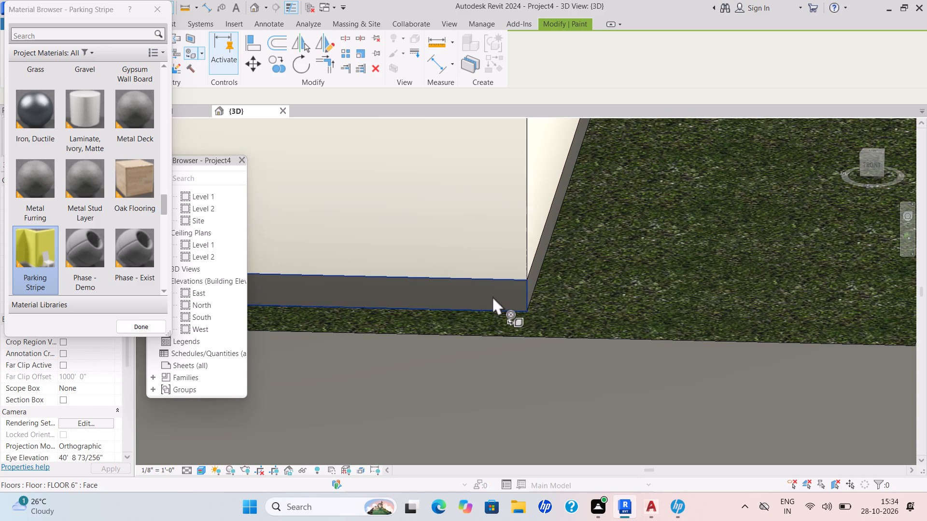
pyautogui.click(492, 296)
pyautogui.scroll(3, 534, 283)
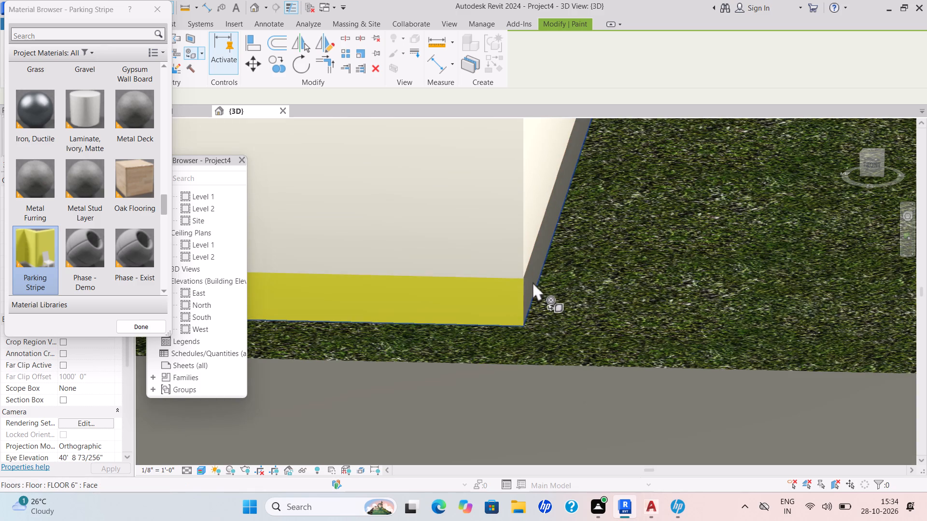
# Paint the east edge of the floor slab beneath the compound wall with the Parking Stripe material.
pyautogui.click(531, 282)
# Paint the rear edge of the floor slab beneath the compound wall with the Parking Stripe material.
pyautogui.scroll(-4, 531, 282)
pyautogui.scroll(1, 531, 282)
pyautogui.keyDown('shift'); pyautogui.moveTo(557, 280); pyautogui.dragTo(505, 296, button='middle'); pyautogui.keyUp('shift')
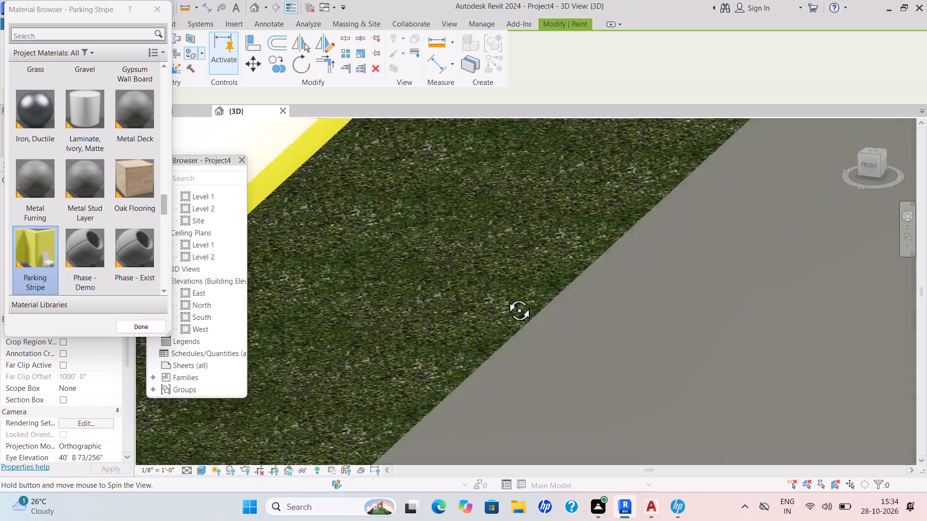
pyautogui.keyDown('shift'); pyautogui.moveTo(505, 296); pyautogui.dragTo(491, 294, button='middle'); pyautogui.keyUp('shift')
pyautogui.keyDown('shift'); pyautogui.scroll(-1, 492, 296); pyautogui.keyUp('shift')
pyautogui.scroll(1, 492, 284)
pyautogui.scroll(-1, 492, 284)
pyautogui.scroll(1, 492, 284)
pyautogui.scroll(-2, 492, 284)
pyautogui.scroll(1, 517, 268)
pyautogui.scroll(-4, 517, 268)
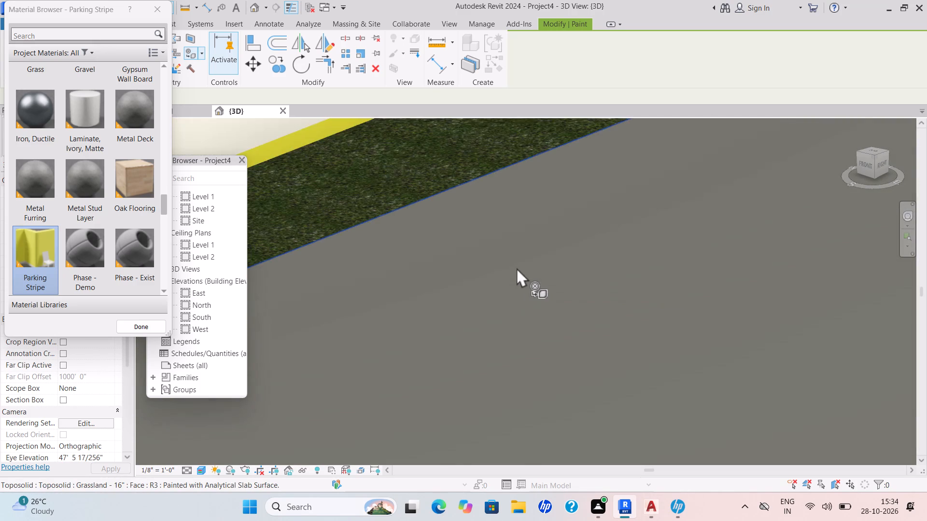
pyautogui.scroll(-3, 517, 268)
pyautogui.moveTo(517, 268); pyautogui.dragTo(443, 266, button='middle')
pyautogui.scroll(-3, 505, 227)
pyautogui.moveTo(505, 230); pyautogui.dragTo(426, 338, button='middle')
pyautogui.moveTo(557, 265); pyautogui.dragTo(514, 253, button='middle')
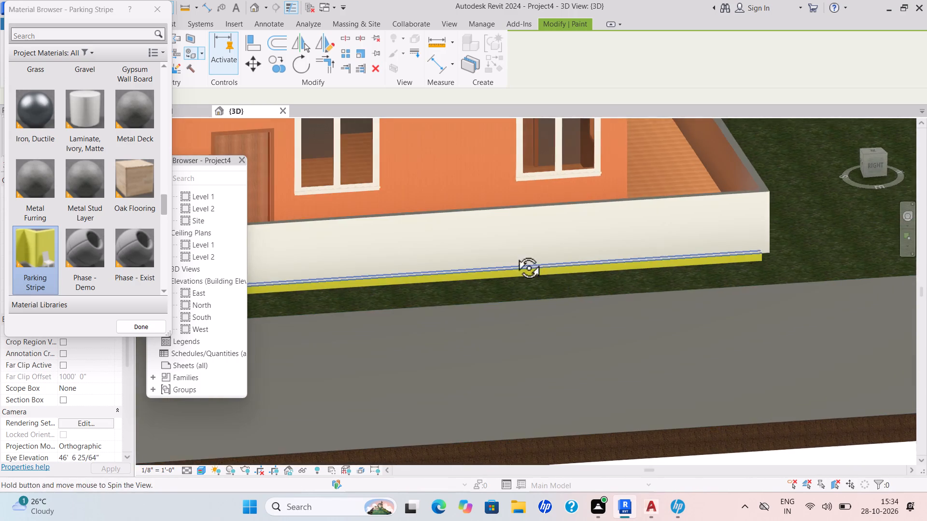
pyautogui.moveTo(514, 253); pyautogui.dragTo(488, 247, button='middle')
pyautogui.scroll(6, 656, 281)
pyautogui.scroll(-1, 647, 325)
pyautogui.scroll(7, 647, 325)
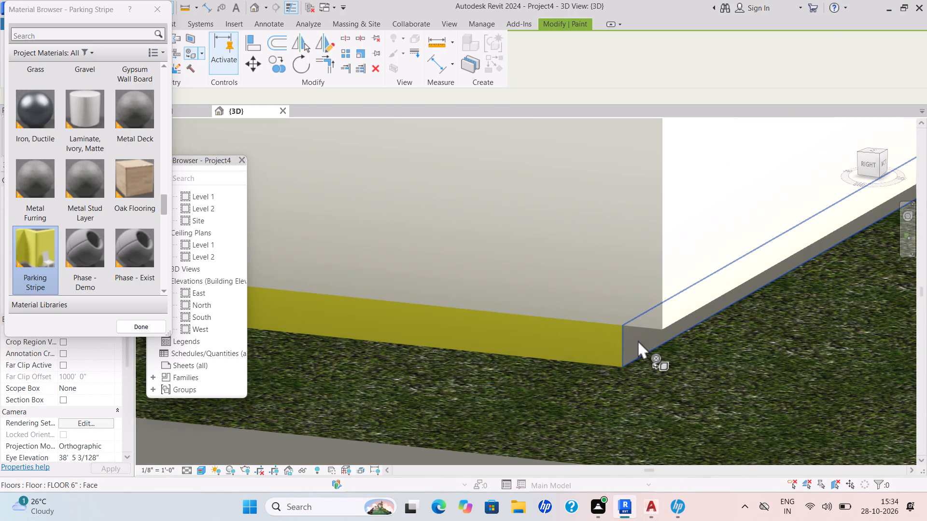
pyautogui.click(638, 339)
# Paint the west edge of the floor slab beneath the compound wall with the Parking Stripe material.
pyautogui.scroll(-3, 680, 349)
pyautogui.moveTo(680, 349); pyautogui.dragTo(499, 369, button='middle')
pyautogui.scroll(-1, 510, 357)
pyautogui.scroll(1, 510, 357)
pyautogui.scroll(-3, 510, 357)
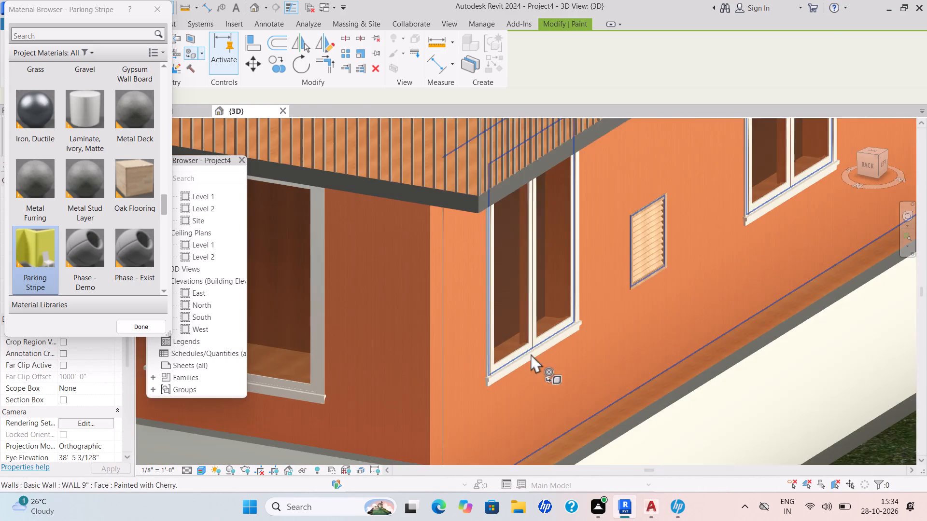
pyautogui.scroll(1, 531, 354)
pyautogui.scroll(-4, 531, 350)
pyautogui.moveTo(530, 349); pyautogui.dragTo(532, 248, button='middle')
pyautogui.scroll(5, 575, 416)
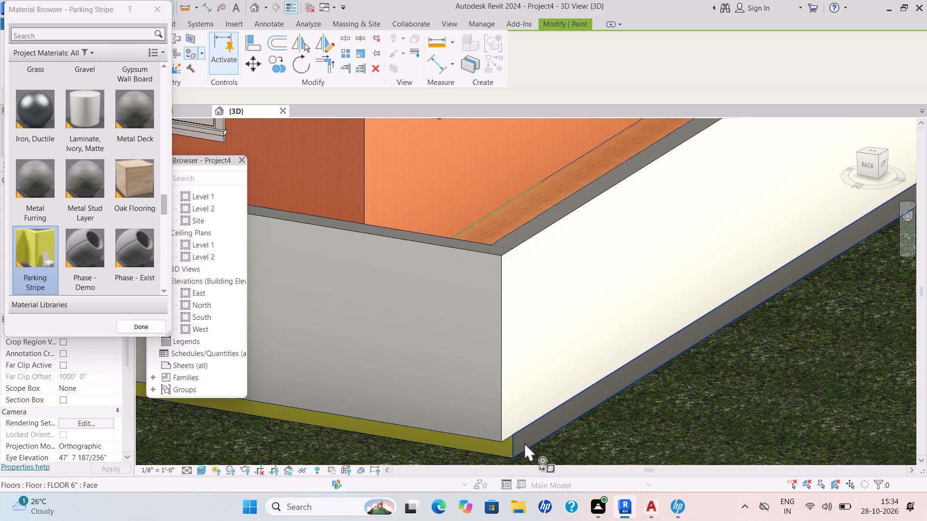
pyautogui.click(524, 442)
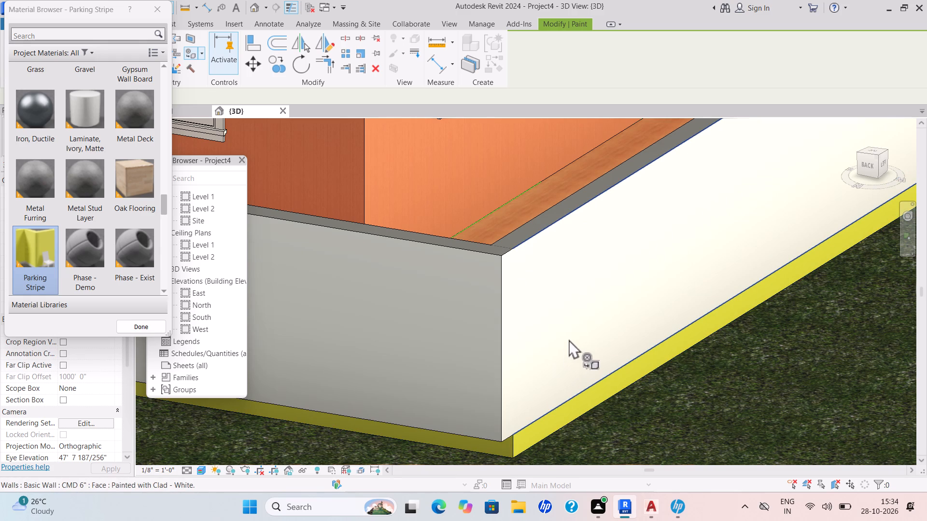
# Paint the top faces of the west and rear compound walls with the Parking Stripe material.
pyautogui.keyDown('shift'); pyautogui.moveTo(572, 335); pyautogui.dragTo(572, 335, button='middle'); pyautogui.keyUp('shift')
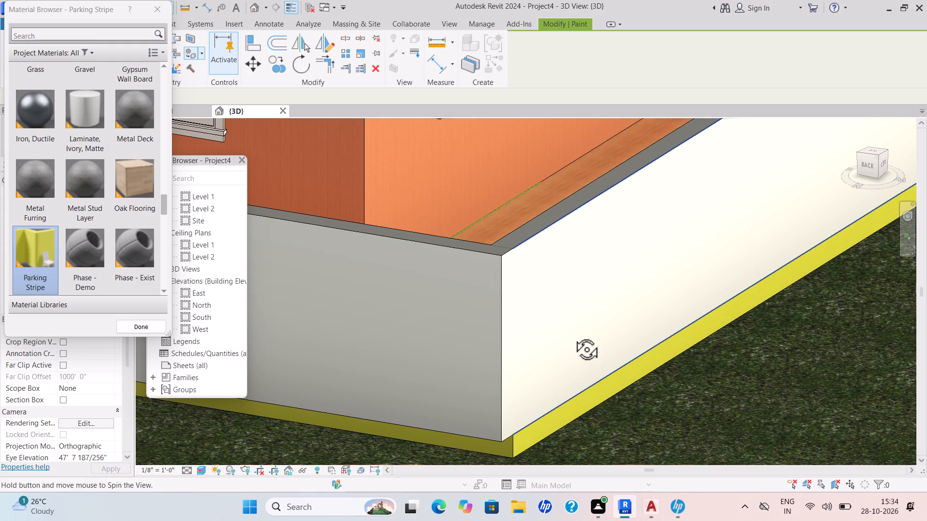
pyautogui.keyDown('shift'); pyautogui.moveTo(572, 335); pyautogui.dragTo(580, 391, button='middle'); pyautogui.keyUp('shift')
pyautogui.moveTo(595, 342); pyautogui.dragTo(611, 177, button='middle')
pyautogui.scroll(-1, 598, 334)
pyautogui.scroll(6, 685, 405)
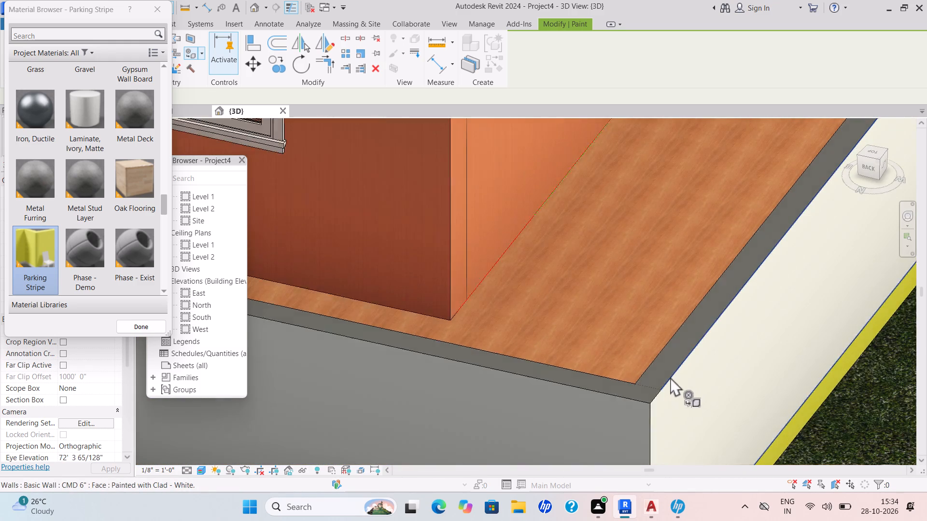
pyautogui.click(659, 376)
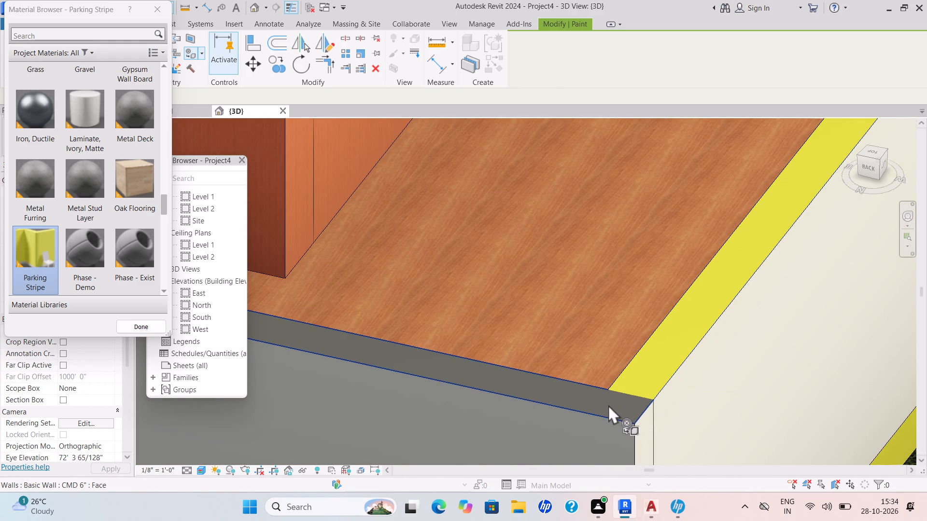
pyautogui.click(608, 405)
# Paint the top face of the east compound wall with the Parking Stripe material.
pyautogui.scroll(1, 614, 405)
pyautogui.scroll(-1, 614, 405)
pyautogui.scroll(1, 614, 405)
pyautogui.scroll(-1, 614, 405)
pyautogui.scroll(1, 614, 405)
pyautogui.scroll(-1, 614, 405)
pyautogui.keyDown('shift'); pyautogui.moveTo(614, 405); pyautogui.dragTo(704, 384, button='middle'); pyautogui.keyUp('shift')
pyautogui.keyDown('shift'); pyautogui.scroll(-1, 623, 405); pyautogui.keyUp('shift')
pyautogui.keyDown('shift'); pyautogui.scroll(-6, 704, 384); pyautogui.keyUp('shift')
pyautogui.moveTo(671, 388); pyautogui.dragTo(683, 395, button='middle')
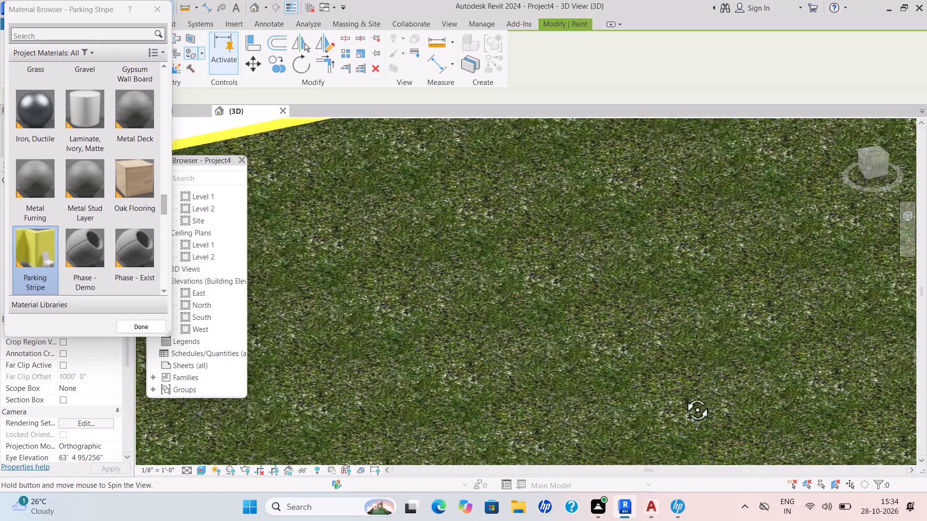
pyautogui.moveTo(683, 395); pyautogui.dragTo(725, 399, button='middle')
pyautogui.scroll(1, 670, 395)
pyautogui.scroll(-5, 670, 395)
pyautogui.middleClick(669, 395)
pyautogui.moveTo(664, 393); pyautogui.dragTo(721, 415, button='middle')
pyautogui.moveTo(680, 370); pyautogui.dragTo(677, 438, button='middle')
pyautogui.scroll(-3, 674, 394)
pyautogui.scroll(1, 677, 438)
pyautogui.scroll(-1, 678, 439)
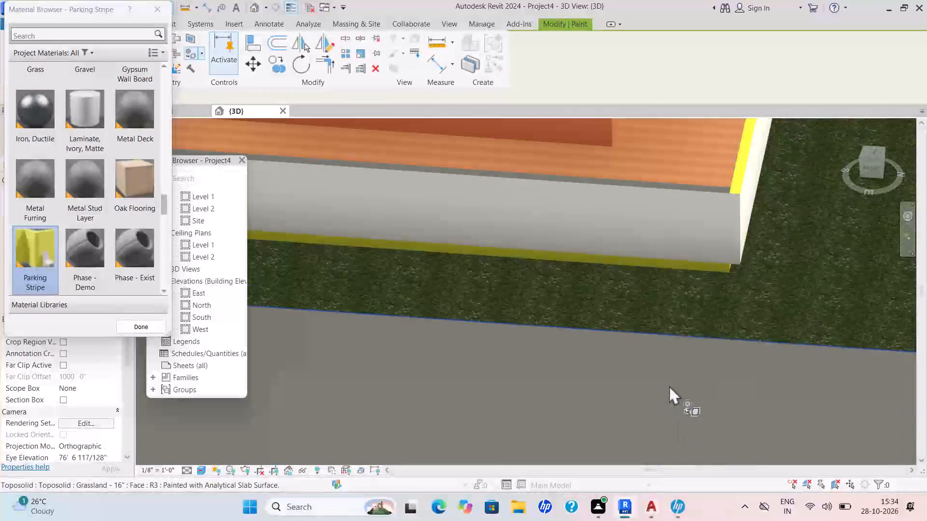
pyautogui.moveTo(667, 392); pyautogui.dragTo(654, 460, button='middle')
pyautogui.scroll(8, 706, 276)
pyautogui.scroll(-1, 692, 247)
pyautogui.scroll(1, 692, 247)
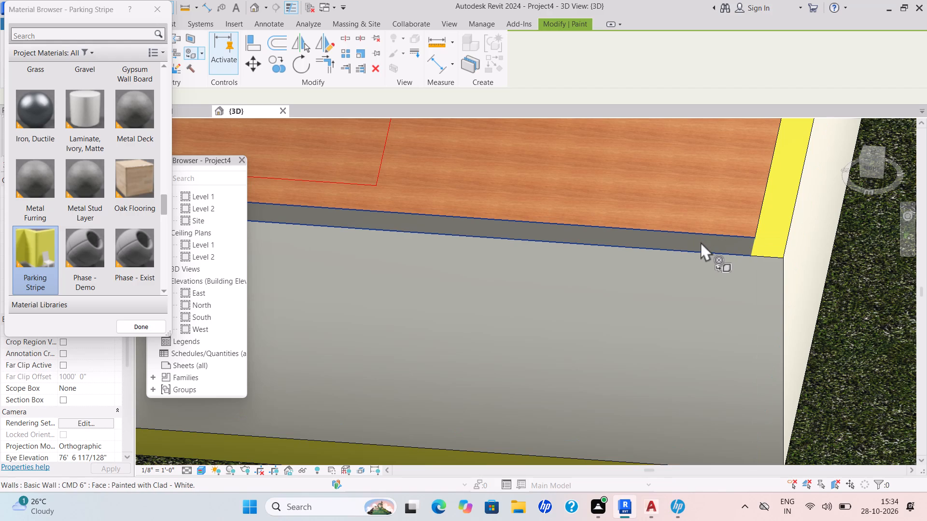
pyautogui.click(701, 242)
# Paint the top face of the front compound wall section east of the gate with the Parking Stripe material.
pyautogui.scroll(-4, 706, 260)
pyautogui.moveTo(705, 260); pyautogui.dragTo(710, 265, button='middle')
pyautogui.moveTo(710, 273); pyautogui.dragTo(709, 273, button='middle')
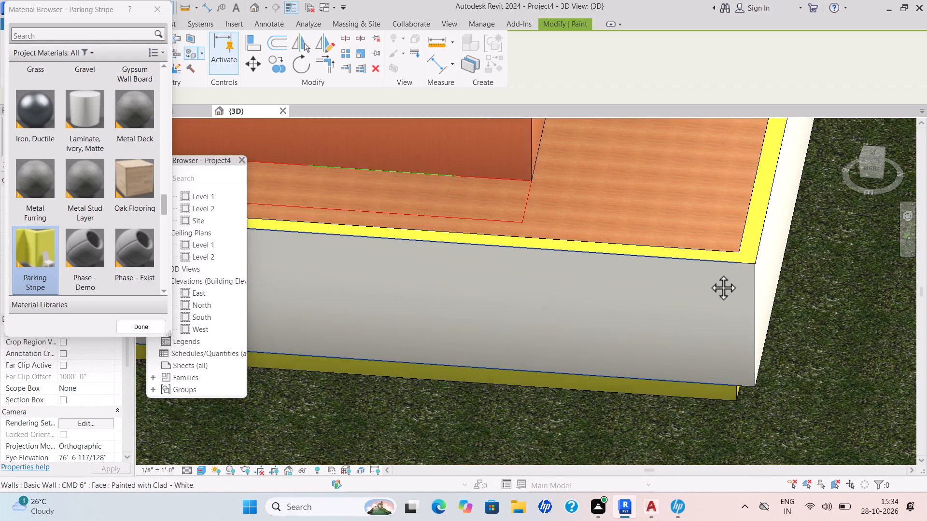
pyautogui.moveTo(709, 273); pyautogui.dragTo(729, 283, button='middle')
pyautogui.moveTo(689, 295); pyautogui.dragTo(759, 304, button='middle')
pyautogui.scroll(-2, 659, 328)
pyautogui.moveTo(654, 328); pyautogui.dragTo(698, 370, button='middle')
pyautogui.scroll(1, 692, 366)
pyautogui.scroll(-2, 699, 371)
pyautogui.moveTo(683, 377); pyautogui.dragTo(686, 377, button='middle')
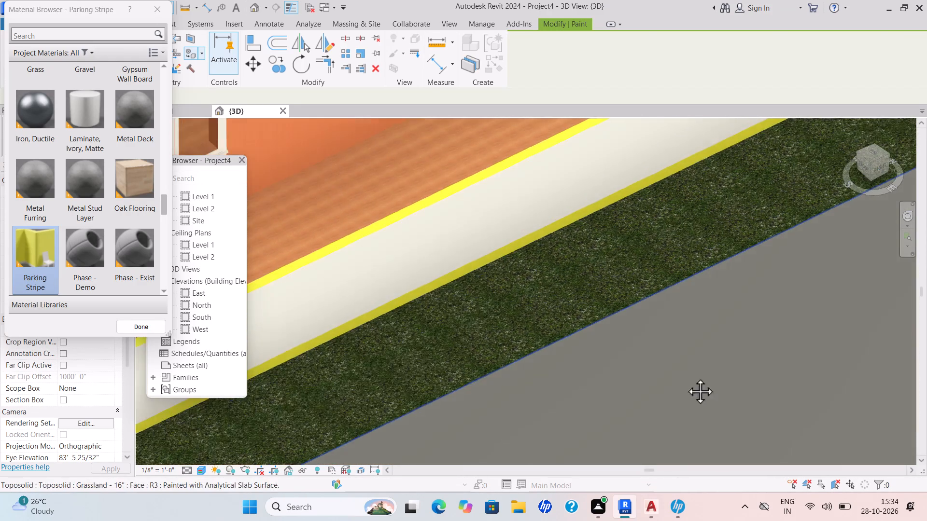
pyautogui.scroll(-1, 686, 377)
pyautogui.moveTo(686, 377); pyautogui.dragTo(782, 380, button='middle')
pyautogui.scroll(1, 746, 387)
pyautogui.scroll(-3, 767, 387)
pyautogui.scroll(1, 758, 384)
pyautogui.scroll(-4, 757, 384)
pyautogui.moveTo(752, 385); pyautogui.dragTo(836, 348, button='middle')
pyautogui.scroll(4, 410, 414)
pyautogui.scroll(-1, 421, 410)
pyautogui.scroll(2, 421, 410)
pyautogui.scroll(-1, 422, 409)
pyautogui.scroll(2, 422, 408)
pyautogui.scroll(-1, 433, 401)
pyautogui.scroll(1, 433, 401)
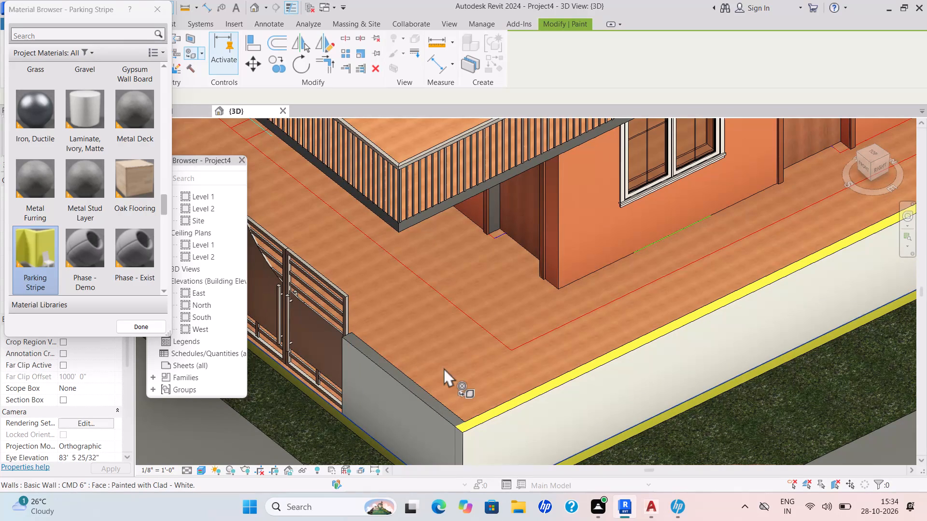
pyautogui.scroll(4, 437, 400)
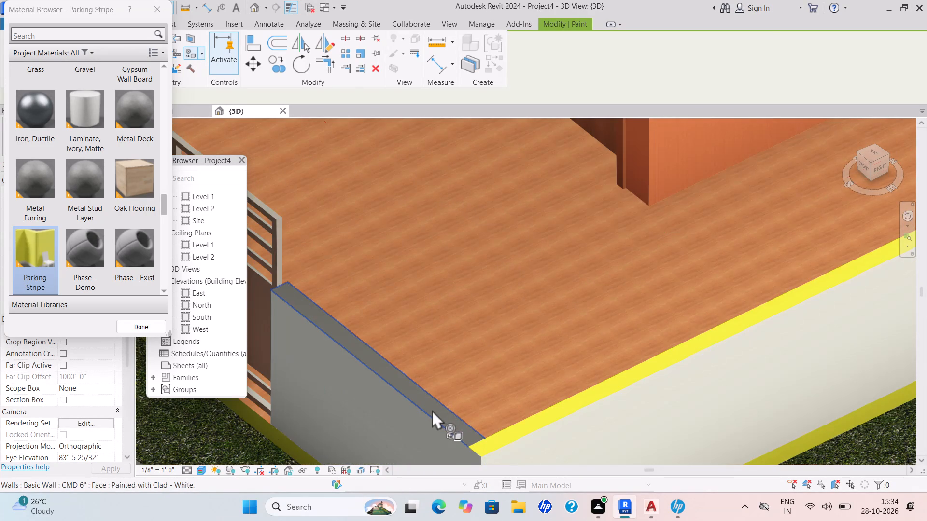
pyautogui.click(432, 410)
# Paint the top face of the front compound wall section west of the gate with the Parking Stripe material.
pyautogui.scroll(-3, 478, 394)
pyautogui.moveTo(482, 396); pyautogui.dragTo(493, 400, button='middle')
pyautogui.moveTo(496, 404); pyautogui.dragTo(506, 397, button='middle')
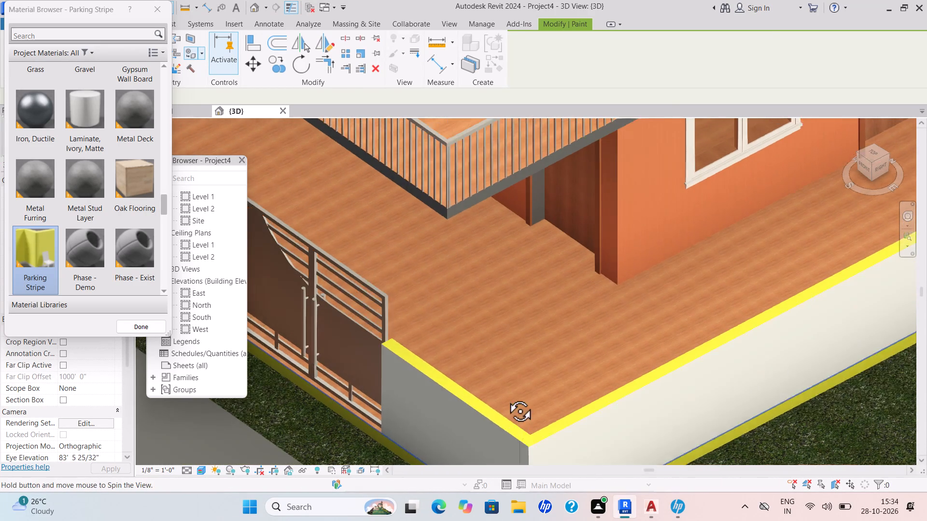
pyautogui.moveTo(506, 397); pyautogui.dragTo(506, 396, button='middle')
pyautogui.scroll(-4, 493, 401)
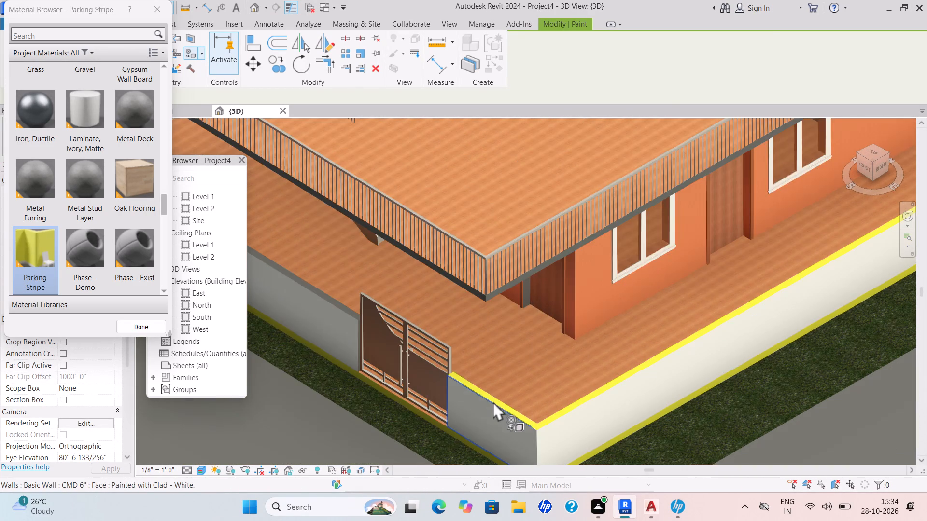
pyautogui.scroll(2, 334, 333)
pyautogui.scroll(-1, 339, 329)
pyautogui.scroll(6, 339, 329)
pyautogui.scroll(-1, 350, 312)
pyautogui.scroll(4, 350, 312)
pyautogui.scroll(-1, 352, 311)
pyautogui.scroll(1, 356, 309)
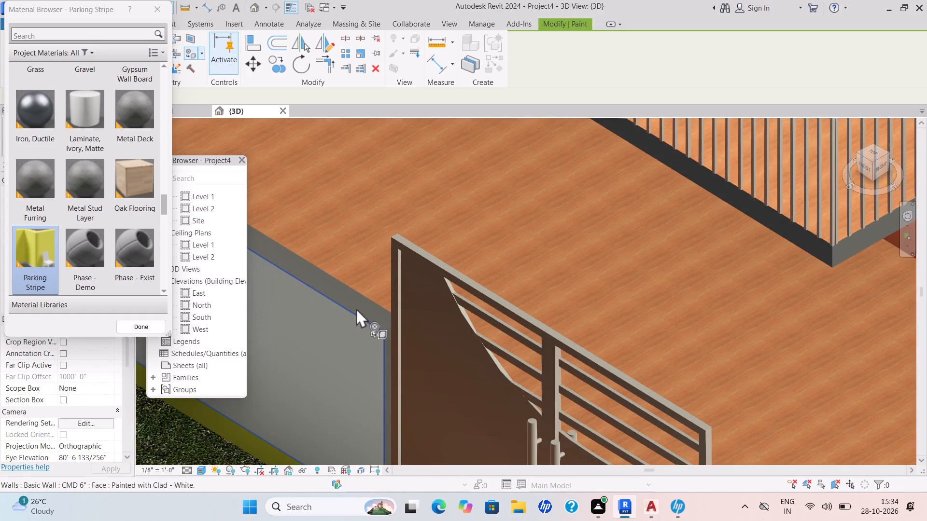
pyautogui.click(361, 305)
# Paint the front and west edges of the roof slab below the railing with the Parking Stripe material.
pyautogui.scroll(-2, 385, 321)
pyautogui.moveTo(412, 334); pyautogui.dragTo(427, 340, button='middle')
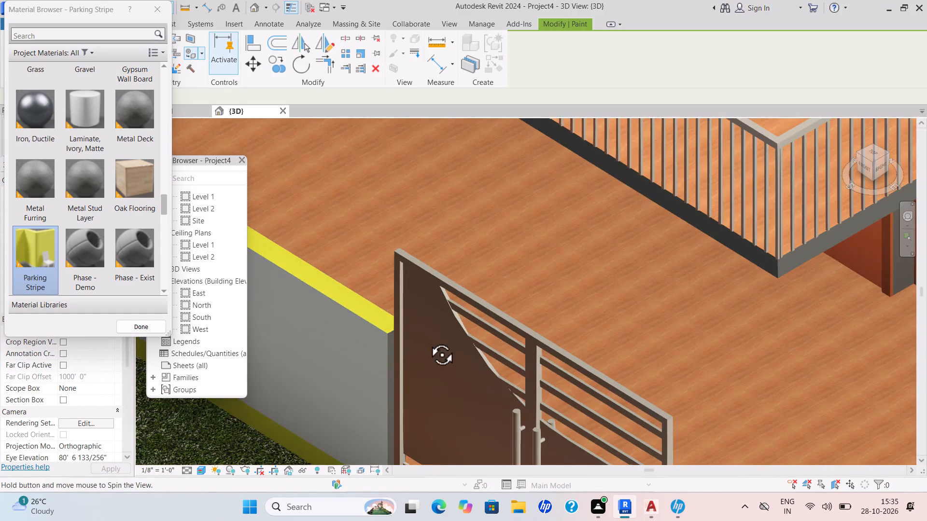
pyautogui.moveTo(427, 340); pyautogui.dragTo(499, 330, button='middle')
pyautogui.keyDown('shift'); pyautogui.scroll(-6, 499, 330); pyautogui.keyUp('shift')
pyautogui.moveTo(512, 325); pyautogui.dragTo(596, 236, button='middle')
pyautogui.scroll(-2, 460, 333)
pyautogui.moveTo(460, 332); pyautogui.dragTo(463, 315, button='middle')
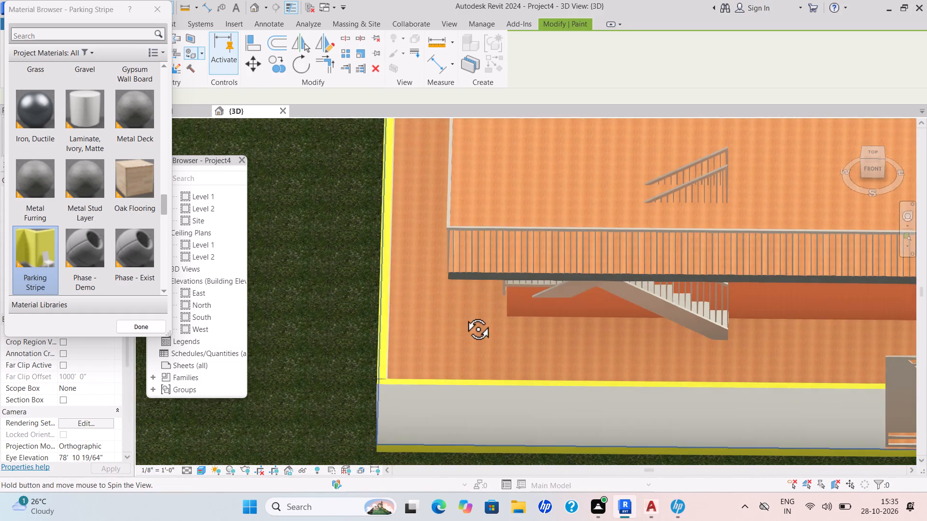
pyautogui.moveTo(463, 315); pyautogui.dragTo(491, 241, button='middle')
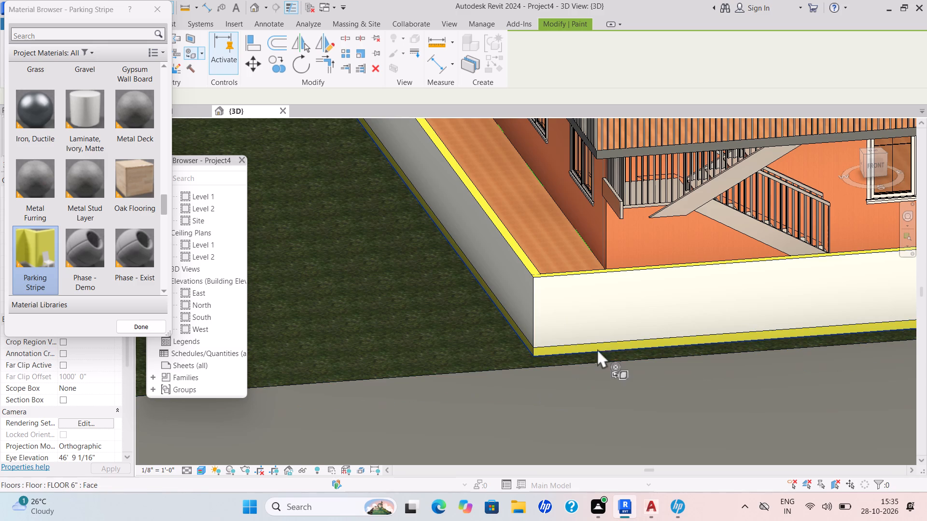
pyautogui.moveTo(568, 302); pyautogui.dragTo(495, 446, button='middle')
pyautogui.scroll(7, 535, 296)
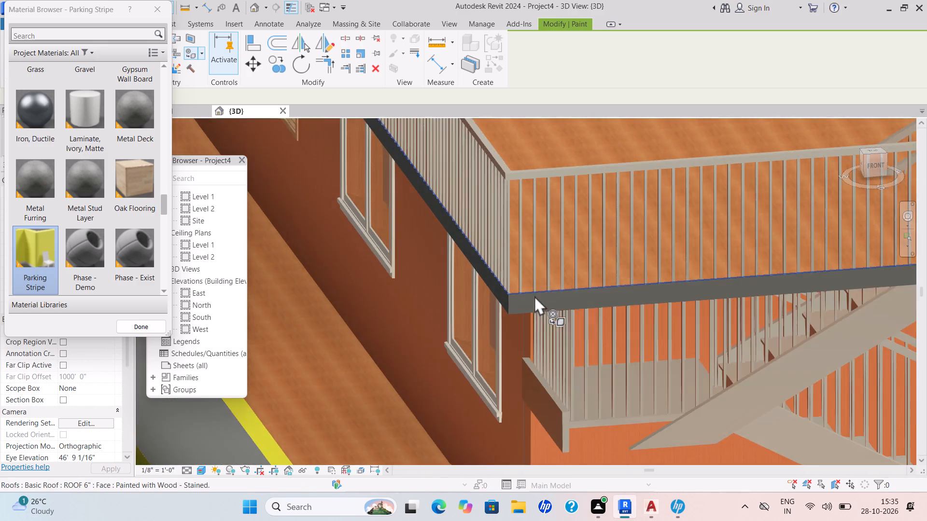
pyautogui.scroll(3, 534, 296)
pyautogui.click(534, 302)
pyautogui.click(475, 289)
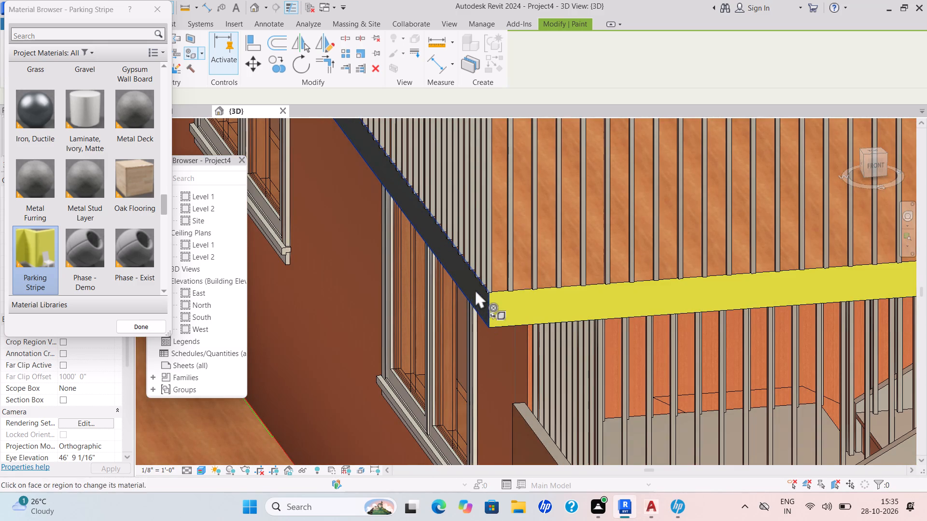
# Paint the east edge of the roof slab below the railing with the Parking Stripe material.
pyautogui.scroll(-4, 479, 286)
pyautogui.scroll(1, 477, 275)
pyautogui.scroll(-1, 477, 274)
pyautogui.keyDown('shift'); pyautogui.scroll(-1, 587, 273); pyautogui.keyUp('shift')
pyautogui.keyDown('shift'); pyautogui.moveTo(587, 273); pyautogui.dragTo(490, 244, button='middle'); pyautogui.keyUp('shift')
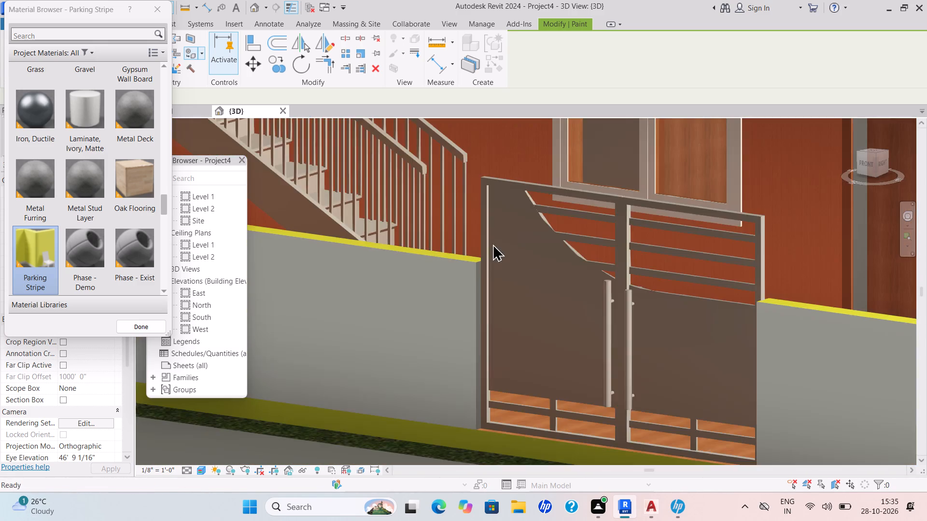
pyautogui.scroll(-1, 539, 272)
pyautogui.scroll(1, 539, 273)
pyautogui.scroll(-1, 538, 275)
pyautogui.scroll(1, 538, 275)
pyautogui.scroll(-2, 611, 310)
pyautogui.moveTo(615, 323); pyautogui.dragTo(555, 322, button='middle')
pyautogui.moveTo(585, 295); pyautogui.dragTo(500, 404, button='middle')
pyautogui.scroll(-1, 586, 295)
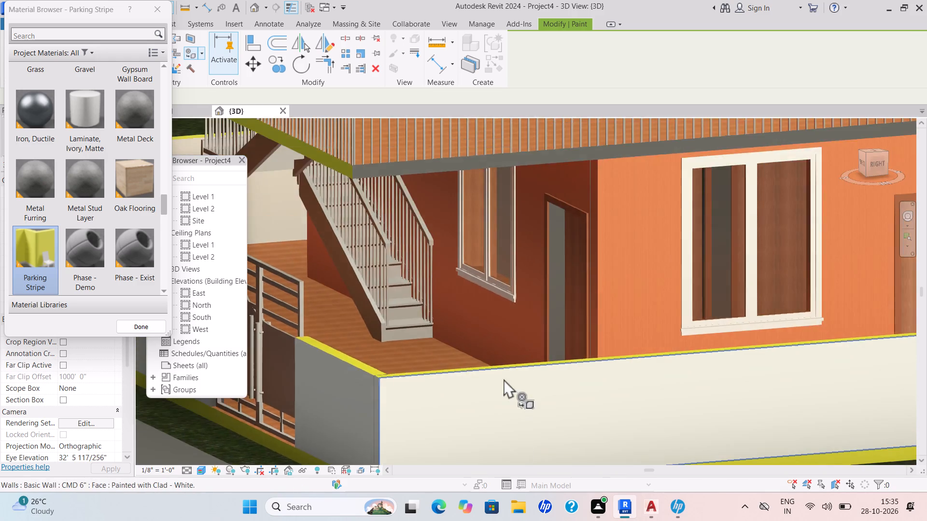
pyautogui.scroll(-1, 501, 368)
pyautogui.moveTo(498, 377); pyautogui.dragTo(495, 445, button='middle')
pyautogui.scroll(4, 367, 256)
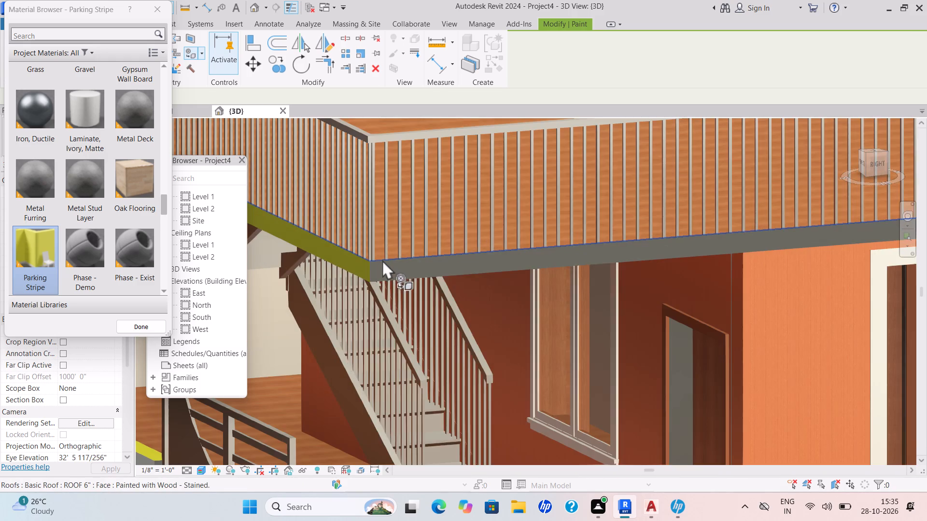
pyautogui.click(385, 269)
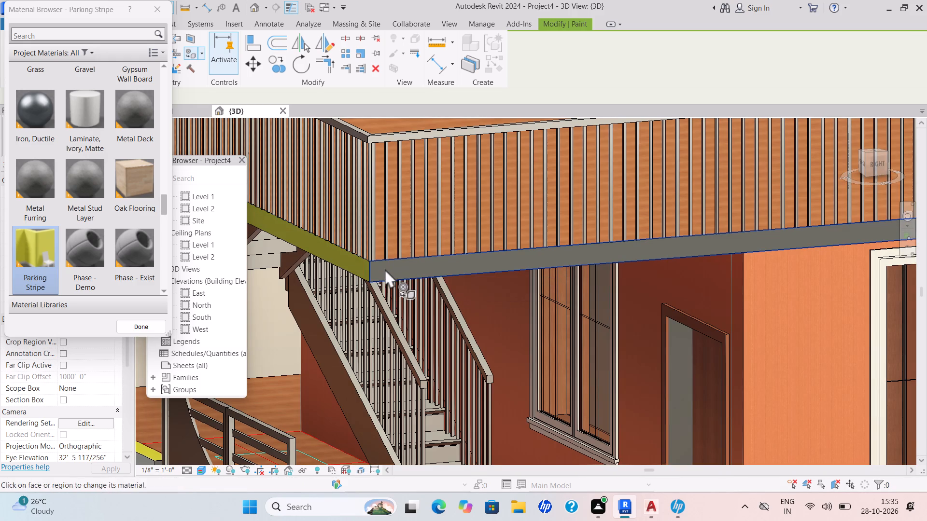
# Paint the rear edge of the roof slab below the railing with the Parking Stripe material.
pyautogui.scroll(-2, 521, 279)
pyautogui.scroll(1, 521, 279)
pyautogui.keyDown('shift'); pyautogui.moveTo(596, 297); pyautogui.dragTo(504, 288, button='middle'); pyautogui.keyUp('shift')
pyautogui.scroll(-3, 523, 295)
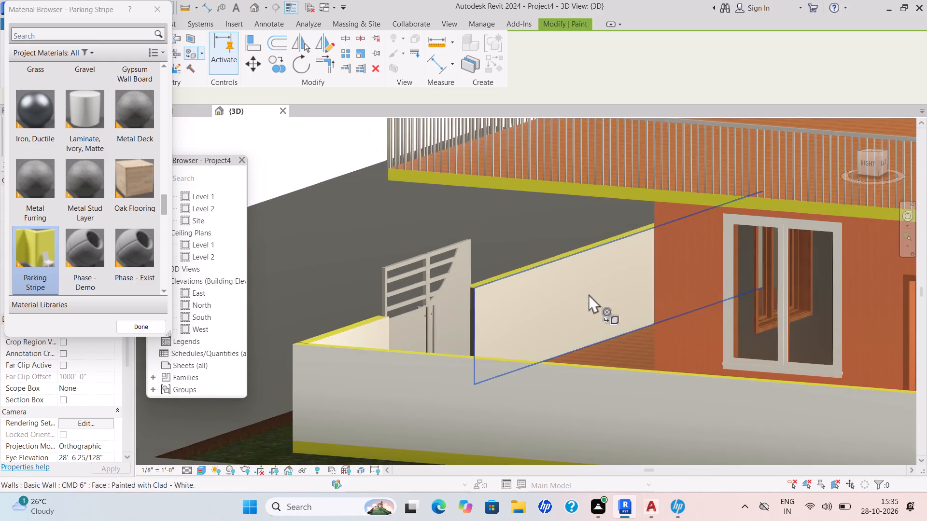
pyautogui.moveTo(589, 294); pyautogui.dragTo(395, 316, button='middle')
pyautogui.scroll(-2, 589, 294)
pyautogui.moveTo(393, 315); pyautogui.dragTo(383, 315, button='middle')
pyautogui.scroll(-2, 433, 282)
pyautogui.keyDown('shift'); pyautogui.moveTo(584, 314); pyautogui.dragTo(513, 314, button='middle'); pyautogui.keyUp('shift')
pyautogui.scroll(3, 806, 302)
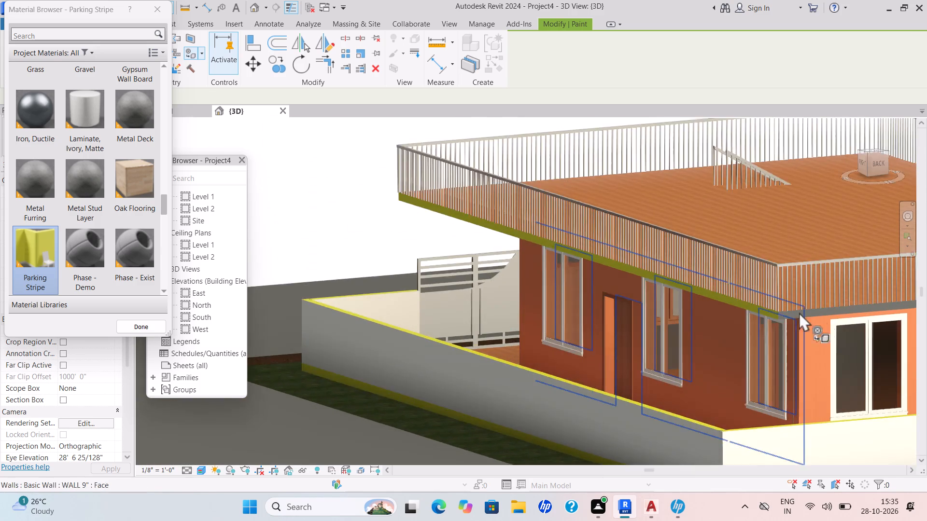
pyautogui.scroll(9, 799, 312)
pyautogui.click(791, 308)
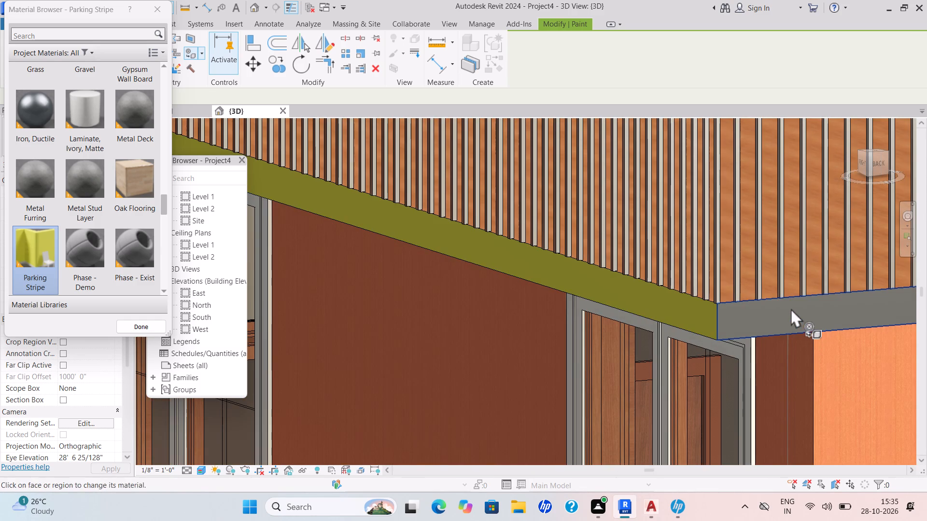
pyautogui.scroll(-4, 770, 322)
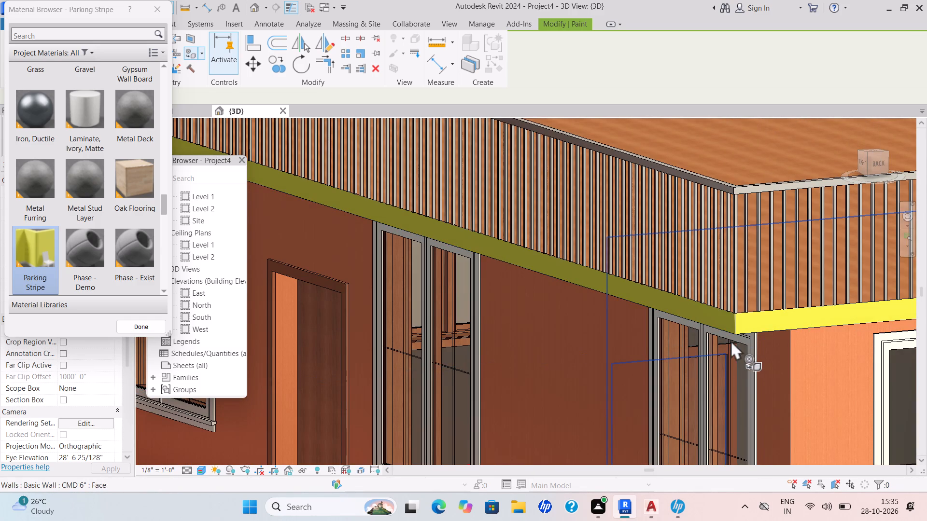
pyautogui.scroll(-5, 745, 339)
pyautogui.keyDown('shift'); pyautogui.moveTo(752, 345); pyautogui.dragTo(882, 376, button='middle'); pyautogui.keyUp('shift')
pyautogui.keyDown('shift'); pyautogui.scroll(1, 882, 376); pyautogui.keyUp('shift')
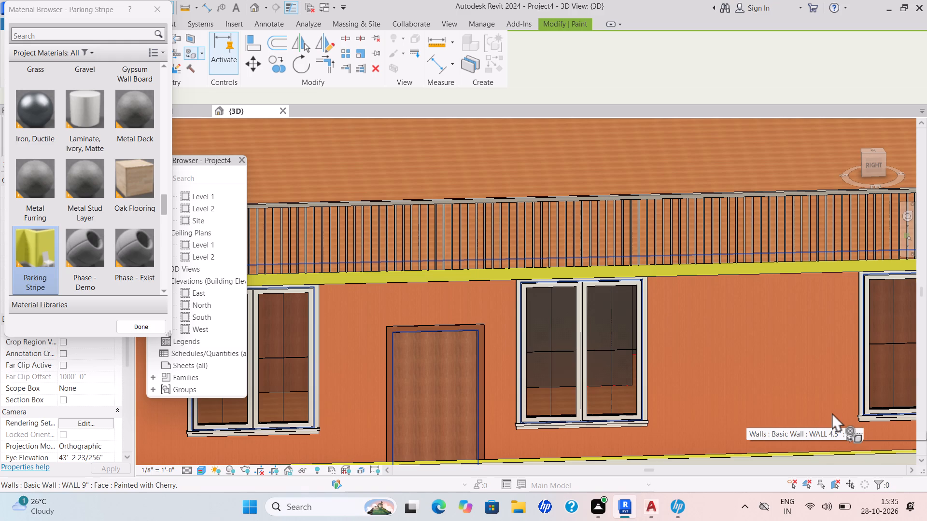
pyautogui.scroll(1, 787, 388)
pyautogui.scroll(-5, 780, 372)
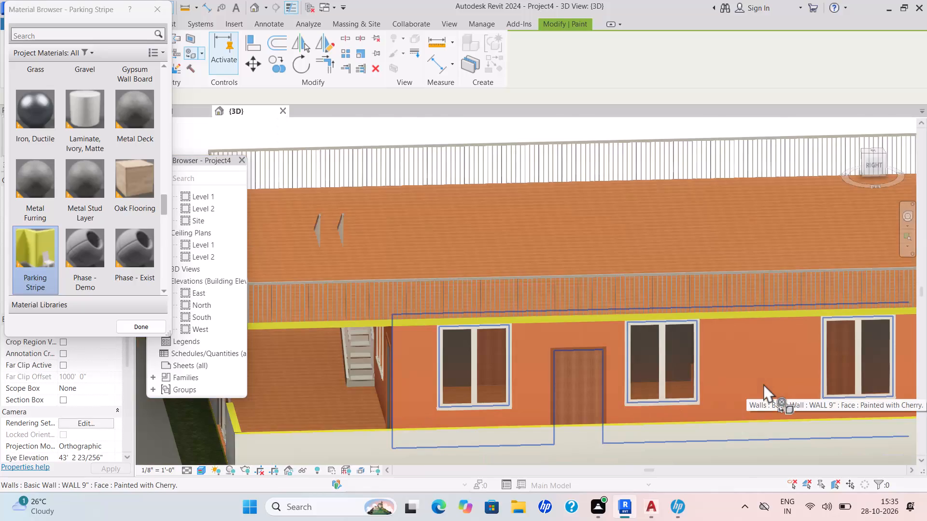
# Examine the painted roof edges, house walls and compound walls from around the building, and end the painting.
pyautogui.scroll(-2, 744, 398)
pyautogui.keyDown('shift'); pyautogui.moveTo(744, 398); pyautogui.dragTo(815, 420, button='middle'); pyautogui.keyUp('shift')
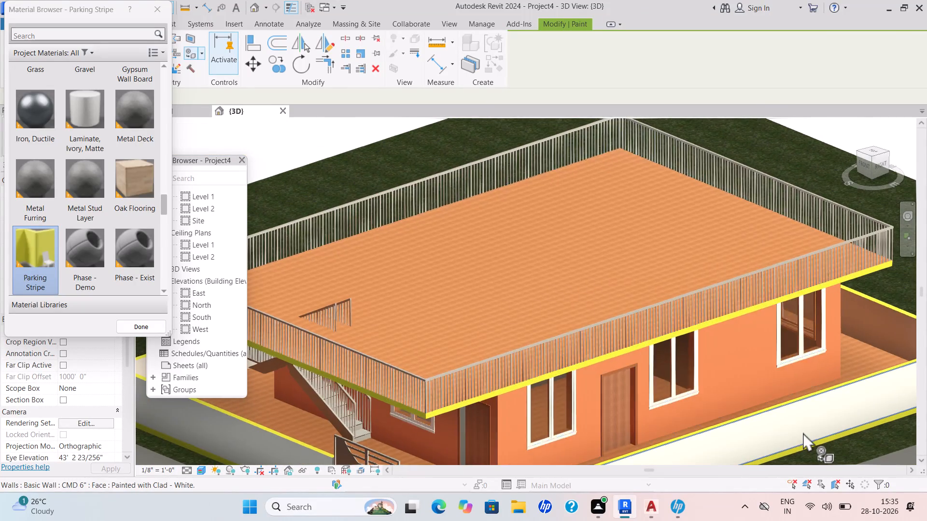
pyautogui.keyDown('shift'); pyautogui.moveTo(783, 451); pyautogui.dragTo(890, 258, button='middle'); pyautogui.keyUp('shift')
pyautogui.keyDown('shift'); pyautogui.scroll(-1, 782, 453); pyautogui.keyUp('shift')
pyautogui.scroll(1, 808, 318)
pyautogui.scroll(-1, 807, 320)
pyautogui.scroll(1, 807, 320)
pyautogui.scroll(-6, 807, 320)
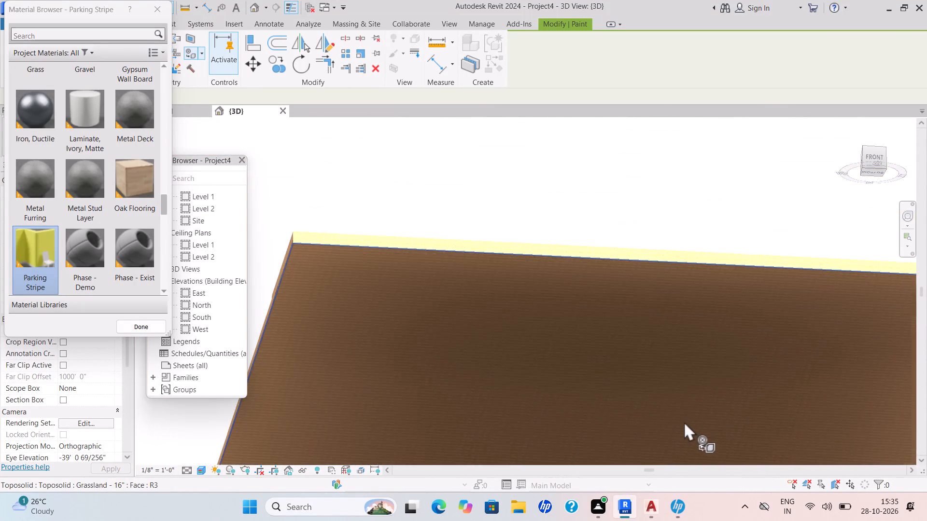
pyautogui.scroll(-1, 684, 422)
pyautogui.keyDown('shift'); pyautogui.moveTo(681, 423); pyautogui.dragTo(633, 509, button='middle'); pyautogui.keyUp('shift')
pyautogui.keyDown('shift'); pyautogui.scroll(-1, 634, 508); pyautogui.keyUp('shift')
pyautogui.moveTo(672, 366); pyautogui.dragTo(677, 480, button='middle')
pyautogui.moveTo(734, 355); pyautogui.dragTo(672, 264, button='middle')
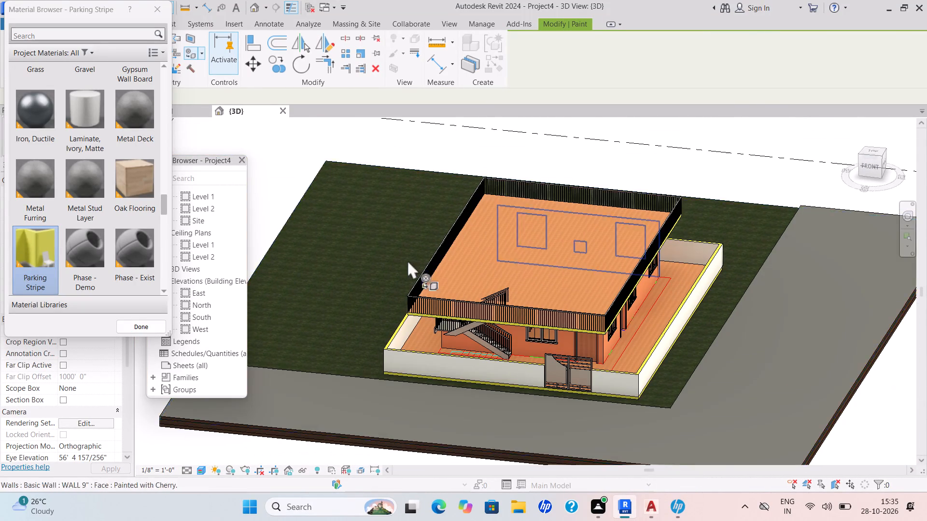
pyautogui.moveTo(157, 9); pyautogui.dragTo(152, 16)
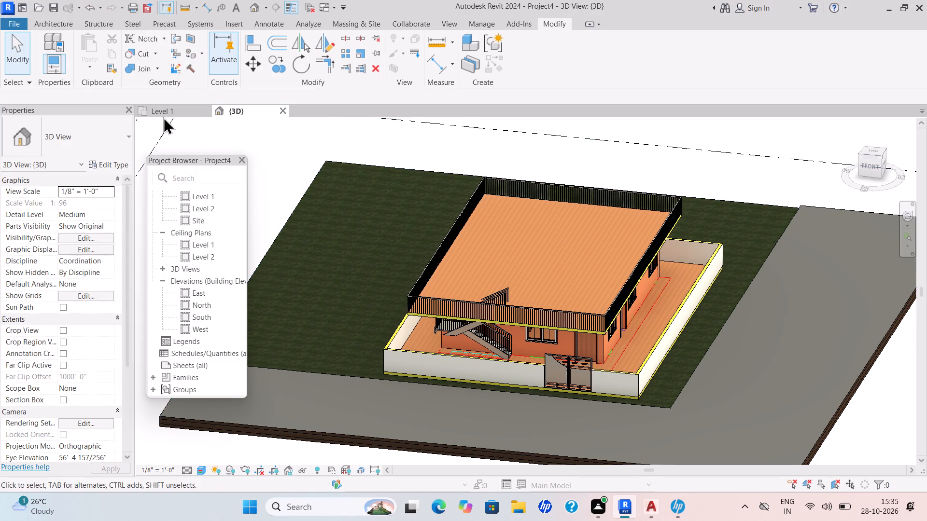
# In the Level 1 floor plan, create a shaft opening with a rectangular boundary about 4' deep around the staircase.
pyautogui.click(163, 113)
pyautogui.click(57, 20)
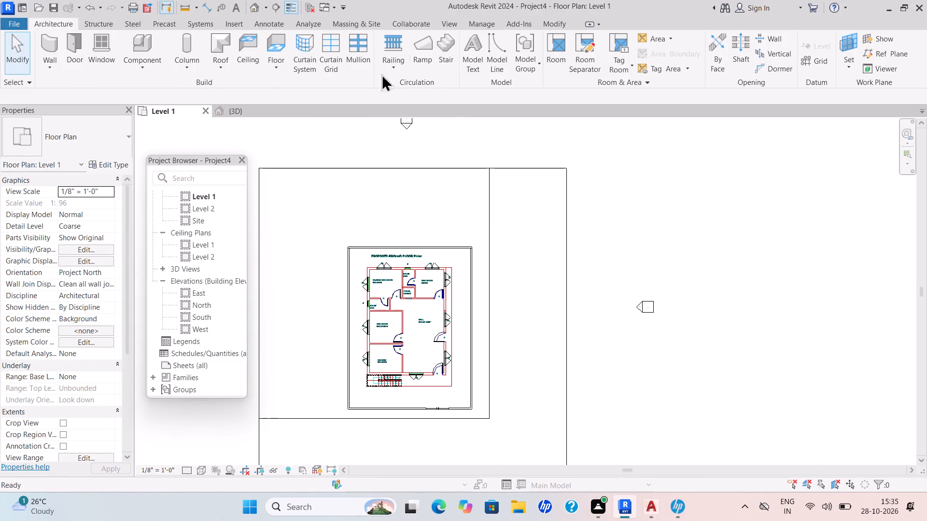
pyautogui.click(739, 53)
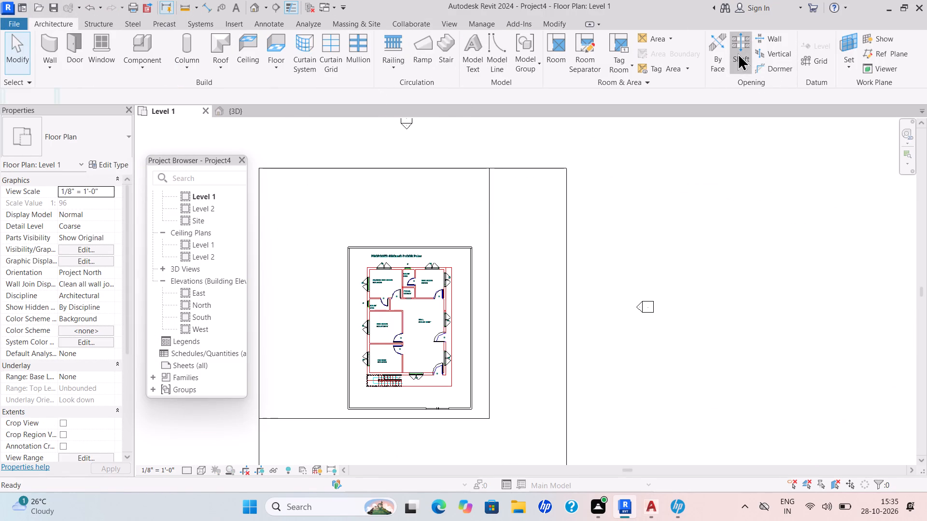
pyautogui.scroll(3, 371, 413)
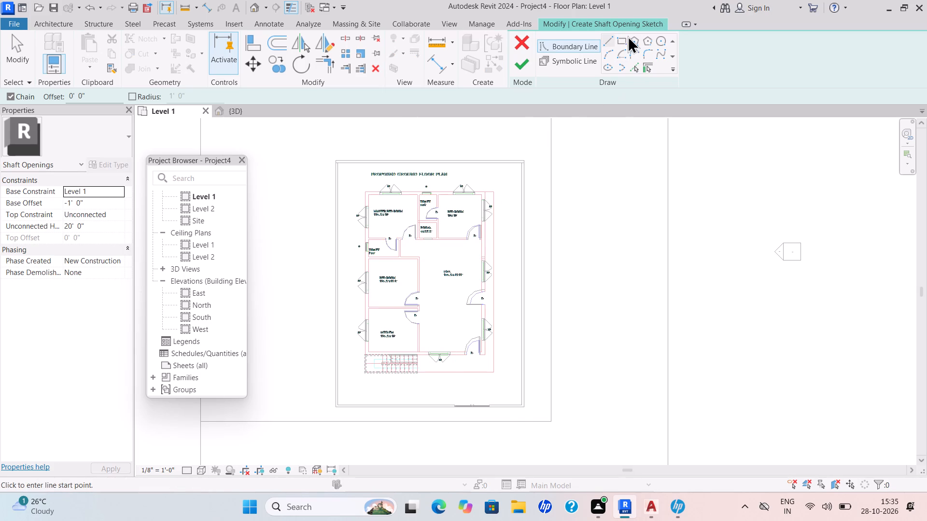
pyautogui.moveTo(621, 33); pyautogui.dragTo(623, 39)
pyautogui.scroll(3, 410, 362)
pyautogui.scroll(-1, 410, 365)
pyautogui.scroll(1, 410, 366)
pyautogui.scroll(-1, 410, 366)
pyautogui.scroll(6, 410, 366)
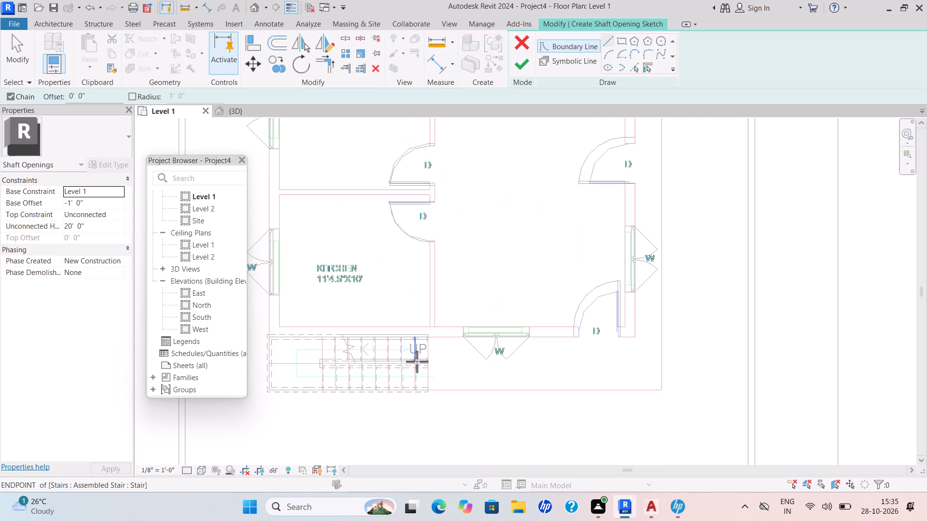
pyautogui.click(428, 338)
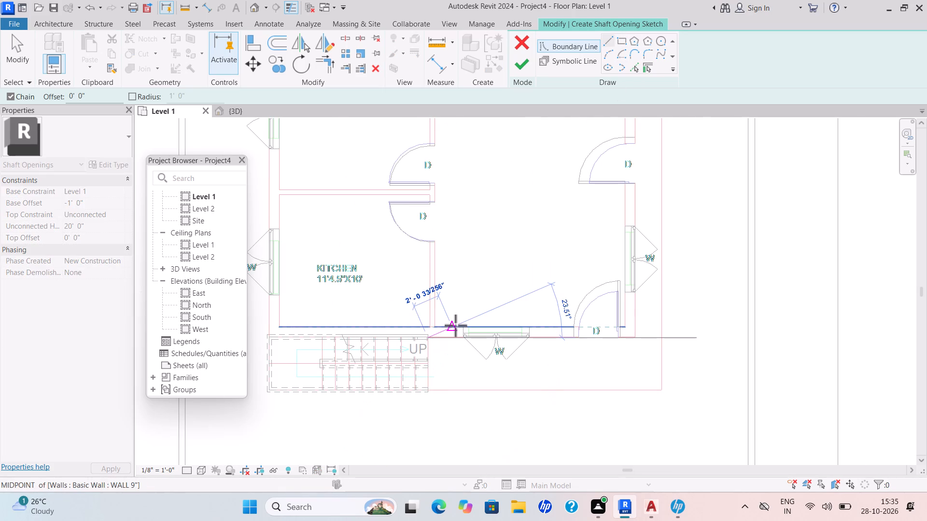
pyautogui.press('Escape')
pyautogui.click(622, 36)
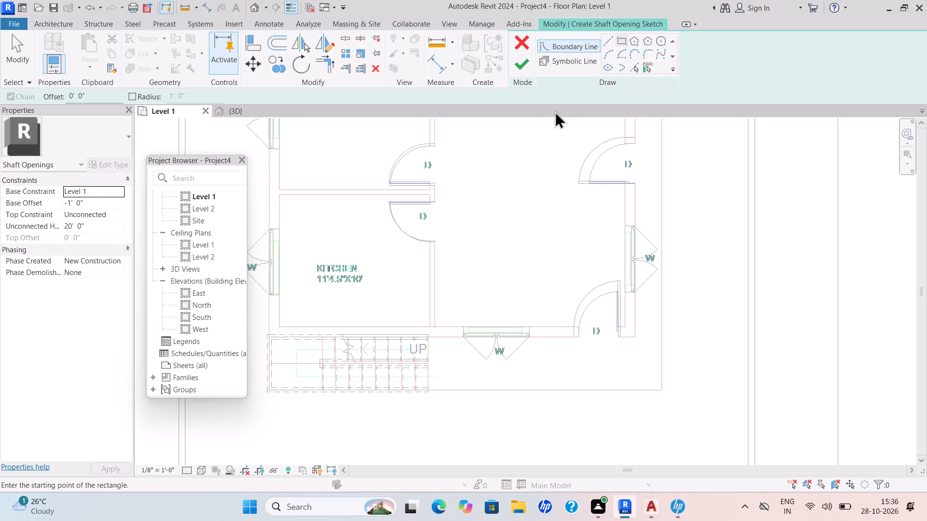
pyautogui.click(618, 43)
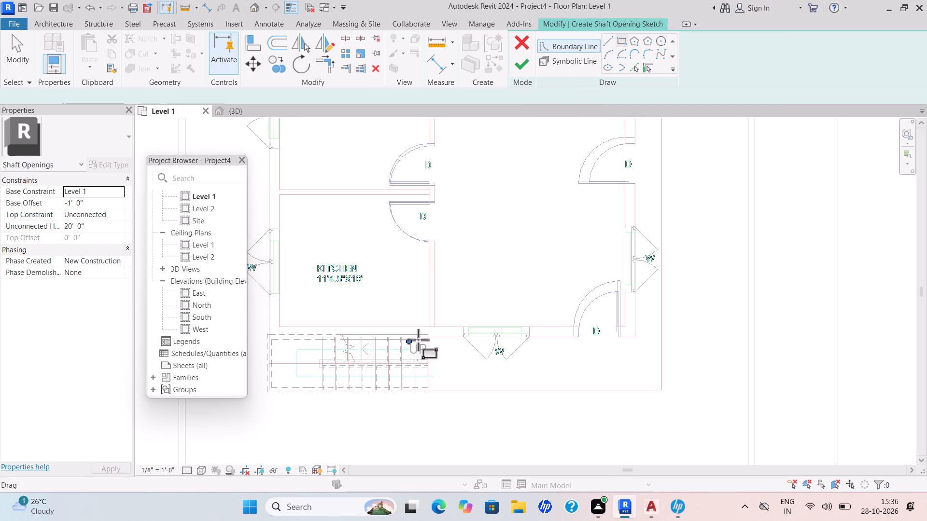
pyautogui.moveTo(426, 337); pyautogui.dragTo(424, 342)
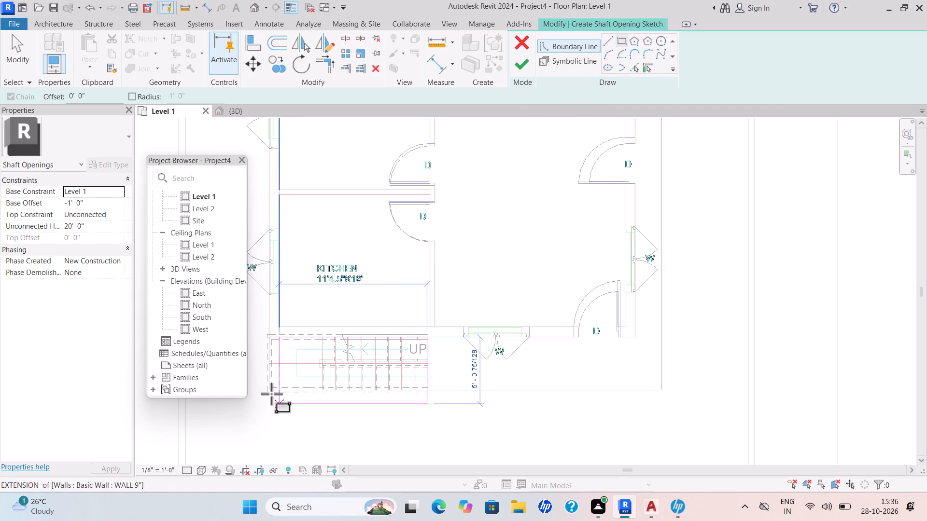
pyautogui.click(262, 386)
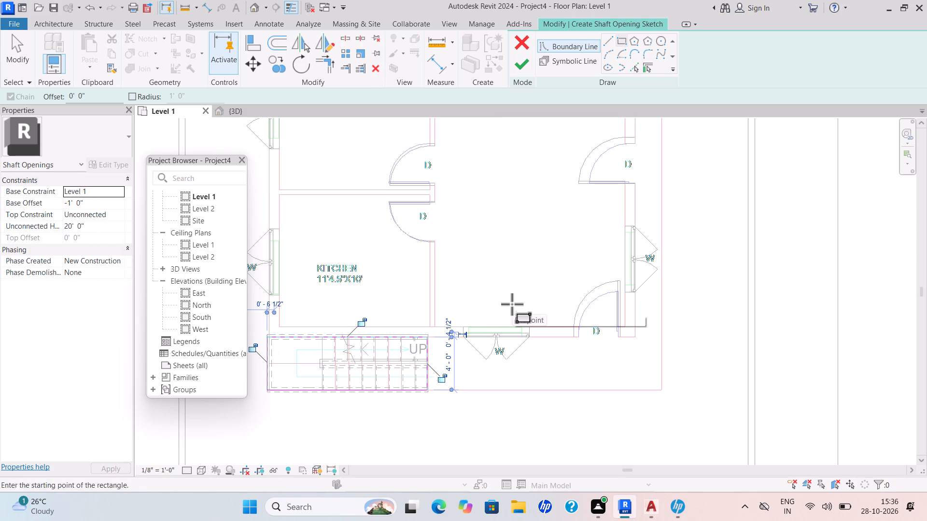
pyautogui.moveTo(520, 66); pyautogui.dragTo(507, 5)
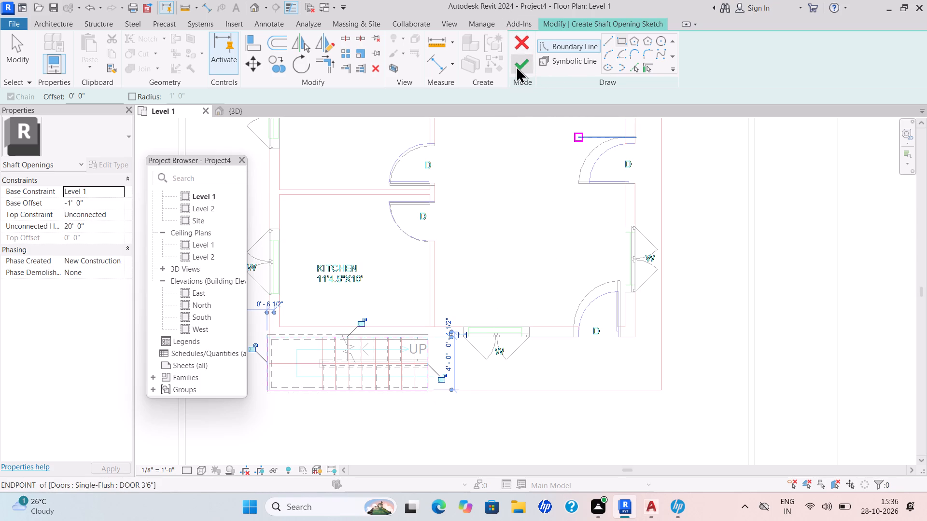
pyautogui.click(514, 69)
# In the 3D view, raise the bottom of the stair shaft opening to a base offset of about 5' 0 3/4".
pyautogui.click(242, 114)
pyautogui.scroll(-3, 317, 209)
pyautogui.scroll(1, 324, 214)
pyautogui.scroll(-3, 329, 215)
pyautogui.scroll(1, 381, 223)
pyautogui.moveTo(450, 282); pyautogui.dragTo(468, 245, button='middle')
pyautogui.keyDown('shift'); pyautogui.scroll(1, 465, 247); pyautogui.keyUp('shift')
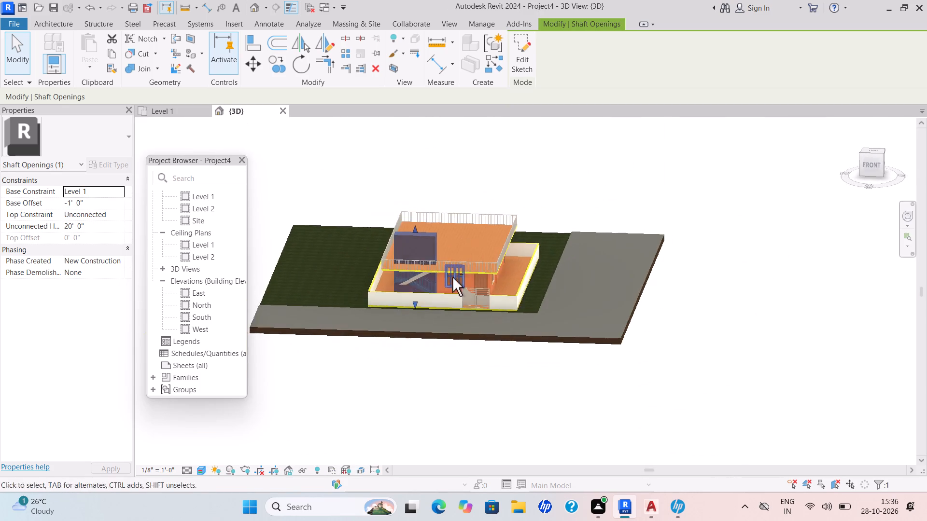
pyautogui.scroll(3, 420, 309)
pyautogui.scroll(-1, 420, 308)
pyautogui.scroll(1, 420, 308)
pyautogui.moveTo(411, 303); pyautogui.dragTo(410, 267)
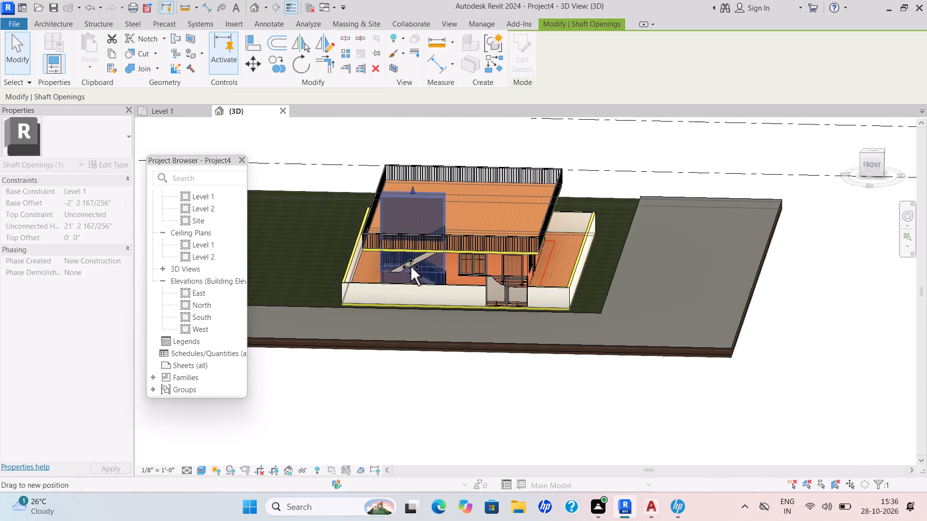
pyautogui.moveTo(410, 267); pyautogui.dragTo(411, 263)
pyautogui.moveTo(407, 285); pyautogui.dragTo(411, 356, button='middle')
pyautogui.scroll(-1, 410, 355)
pyautogui.scroll(1, 408, 353)
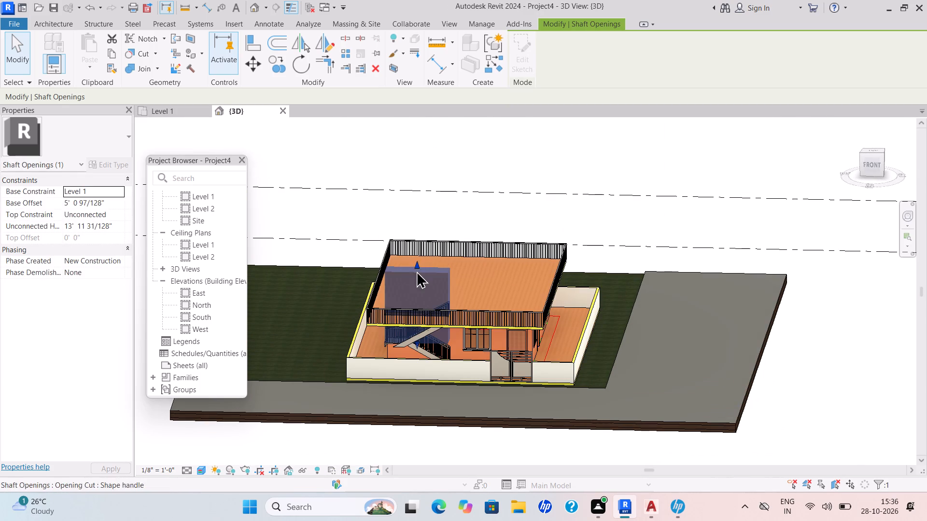
# Lower the top of the stair shaft opening closer to the roof slab, keeping it above the slab.
pyautogui.moveTo(416, 271); pyautogui.dragTo(419, 306)
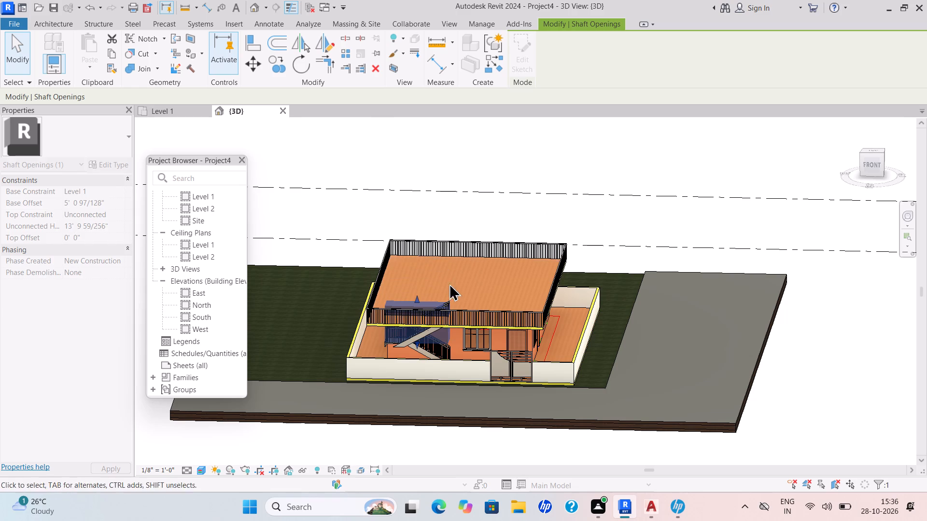
pyautogui.press('Return')
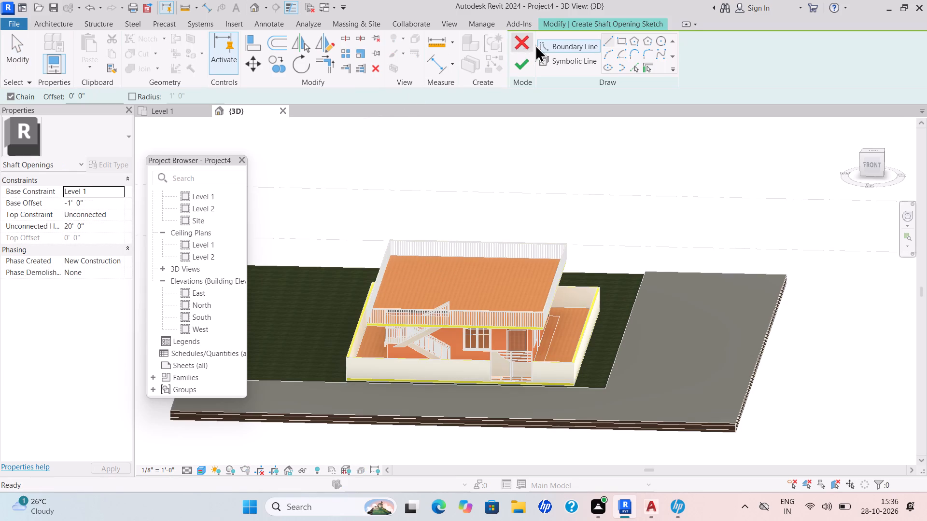
pyautogui.click(527, 46)
# Examine the opening cut through the roof slab above the staircase from above and from the front.
pyautogui.scroll(-1, 496, 223)
pyautogui.keyDown('shift'); pyautogui.moveTo(504, 255); pyautogui.dragTo(546, 239, button='middle'); pyautogui.keyUp('shift')
pyautogui.keyDown('shift'); pyautogui.scroll(-1, 505, 255); pyautogui.keyUp('shift')
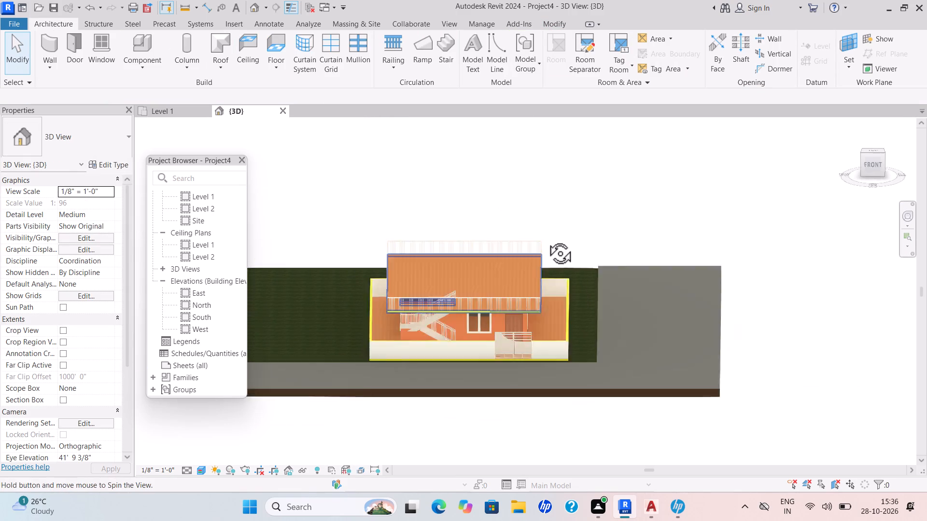
pyautogui.keyDown('shift'); pyautogui.moveTo(546, 239); pyautogui.dragTo(571, 242, button='middle'); pyautogui.keyUp('shift')
pyautogui.keyDown('shift'); pyautogui.scroll(1, 571, 242); pyautogui.keyUp('shift')
pyautogui.moveTo(483, 296); pyautogui.dragTo(476, 388, button='middle')
pyautogui.keyDown('shift'); pyautogui.scroll(-1, 476, 388); pyautogui.keyUp('shift')
pyautogui.moveTo(476, 348); pyautogui.dragTo(464, 428, button='middle')
pyautogui.keyDown('shift'); pyautogui.scroll(1, 463, 427); pyautogui.keyUp('shift')
pyautogui.scroll(-1, 484, 356)
pyautogui.moveTo(484, 356); pyautogui.dragTo(477, 374, button='middle')
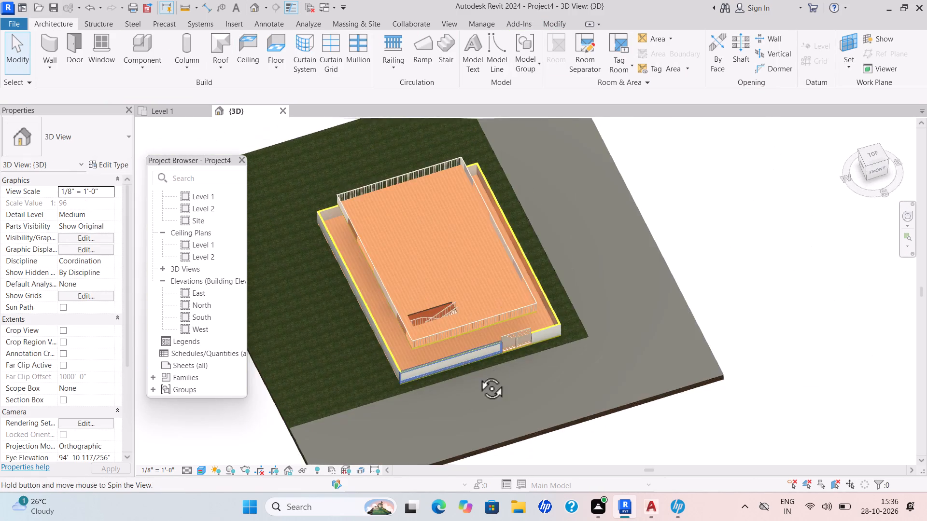
pyautogui.moveTo(477, 374); pyautogui.dragTo(451, 416, button='middle')
pyautogui.scroll(3, 501, 332)
pyautogui.moveTo(466, 329); pyautogui.dragTo(572, 379, button='middle')
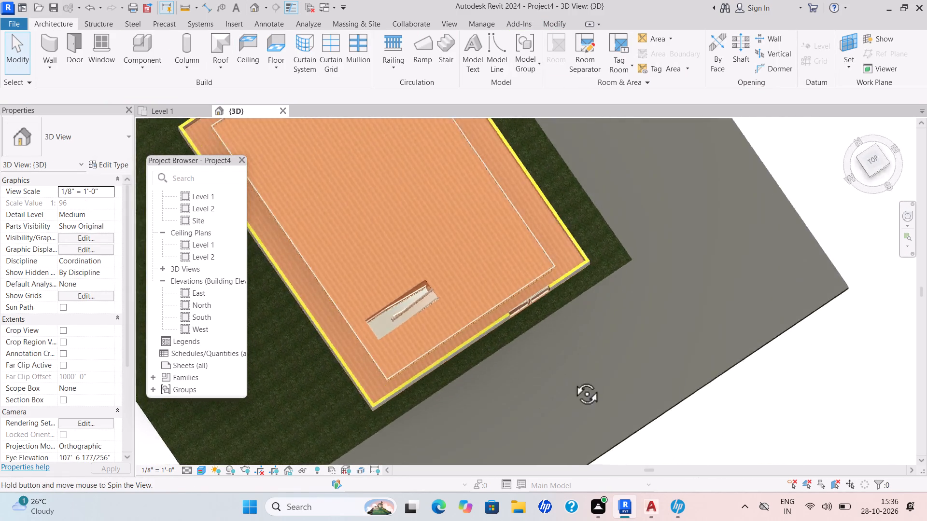
pyautogui.moveTo(572, 379); pyautogui.dragTo(594, 356, button='middle')
pyautogui.scroll(4, 419, 324)
pyautogui.keyDown('shift'); pyautogui.moveTo(435, 312); pyautogui.dragTo(359, 347, button='middle'); pyautogui.keyUp('shift')
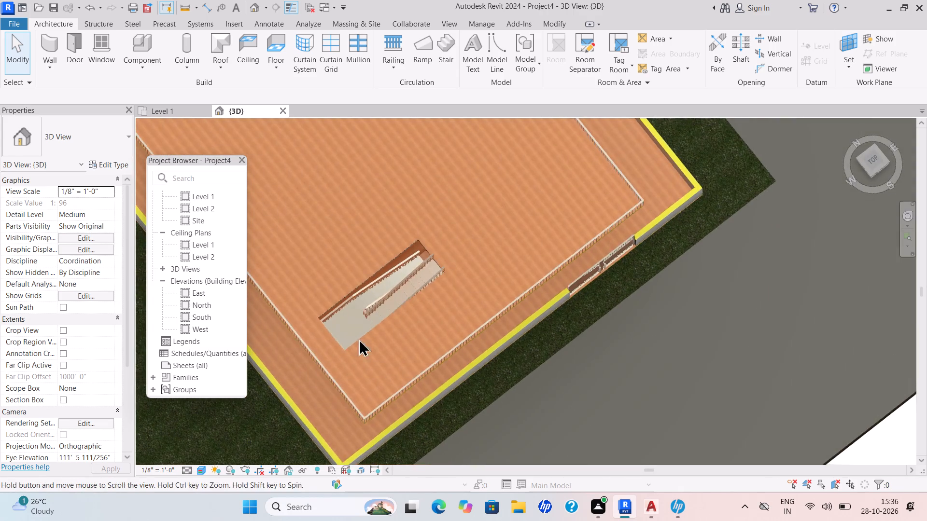
pyautogui.keyDown('shift'); pyautogui.moveTo(370, 338); pyautogui.dragTo(338, 134, button='middle'); pyautogui.keyUp('shift')
pyautogui.keyDown('shift'); pyautogui.scroll(-2, 335, 188); pyautogui.keyUp('shift')
pyautogui.scroll(-3, 389, 218)
pyautogui.scroll(1, 401, 243)
pyautogui.scroll(-2, 401, 243)
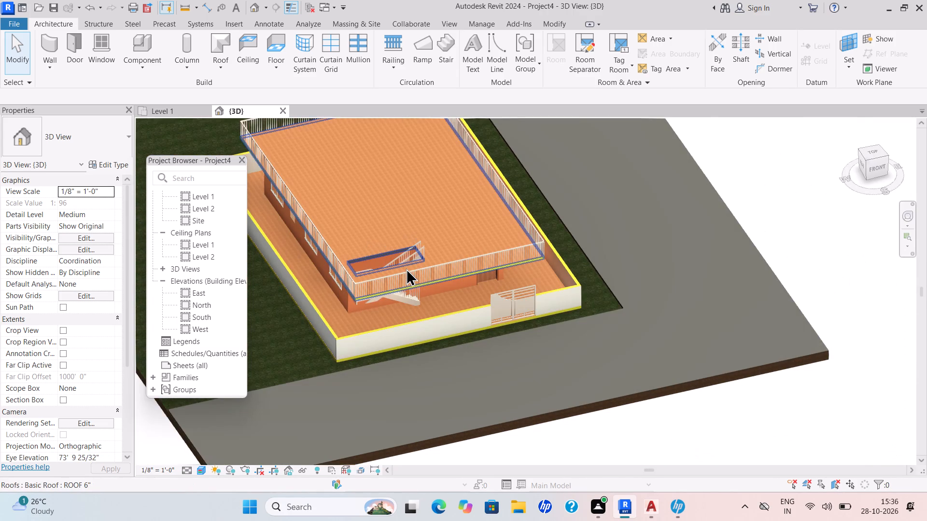
pyautogui.scroll(-1, 406, 268)
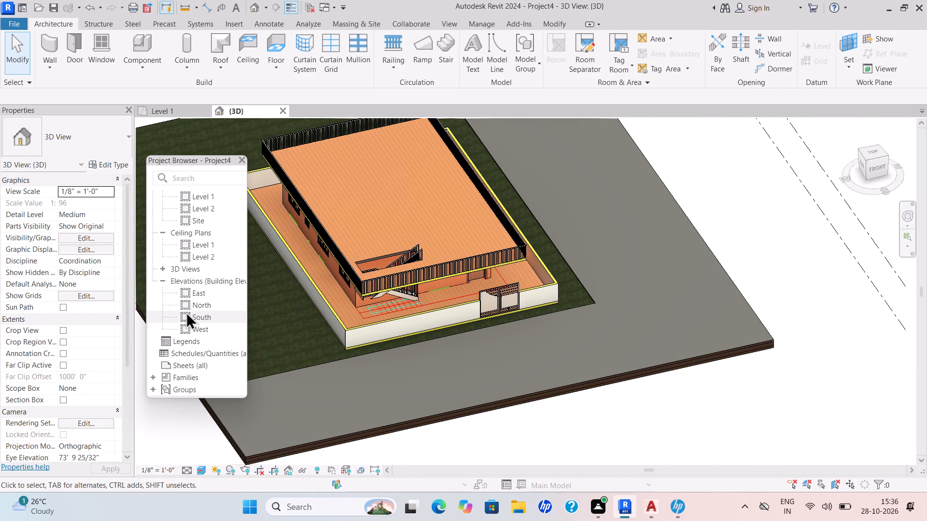
# In the South elevation, add a level offset 6" above Level 2 by picking its line.
pyautogui.tripleClick(184, 316)
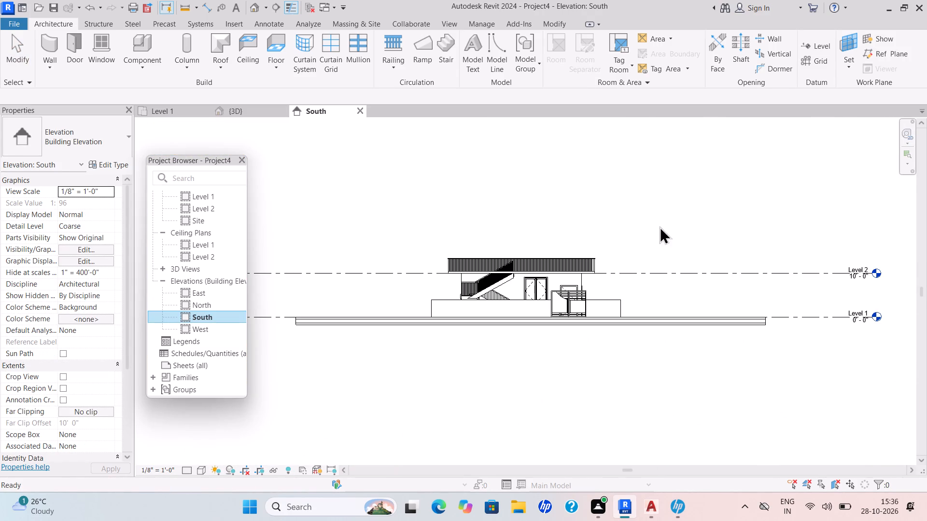
pyautogui.click(826, 47)
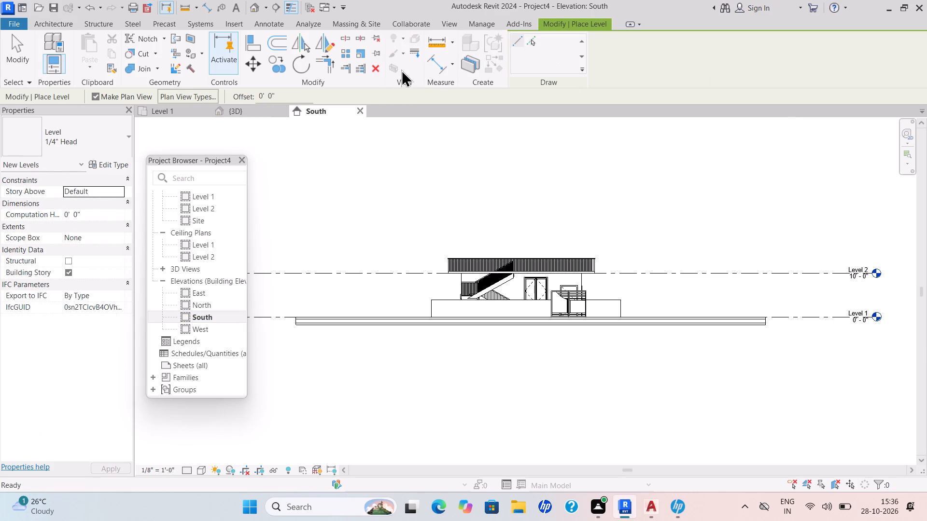
pyautogui.tripleClick(530, 35)
pyautogui.click(531, 35)
pyautogui.moveTo(290, 94); pyautogui.dragTo(216, 110)
pyautogui.press('BackSpace')
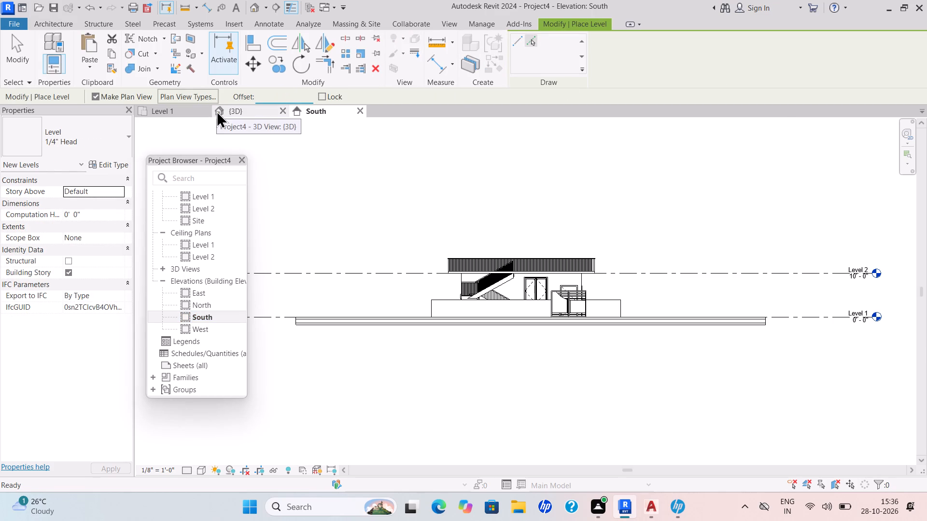
pyautogui.write('6"')
pyautogui.press('Return')
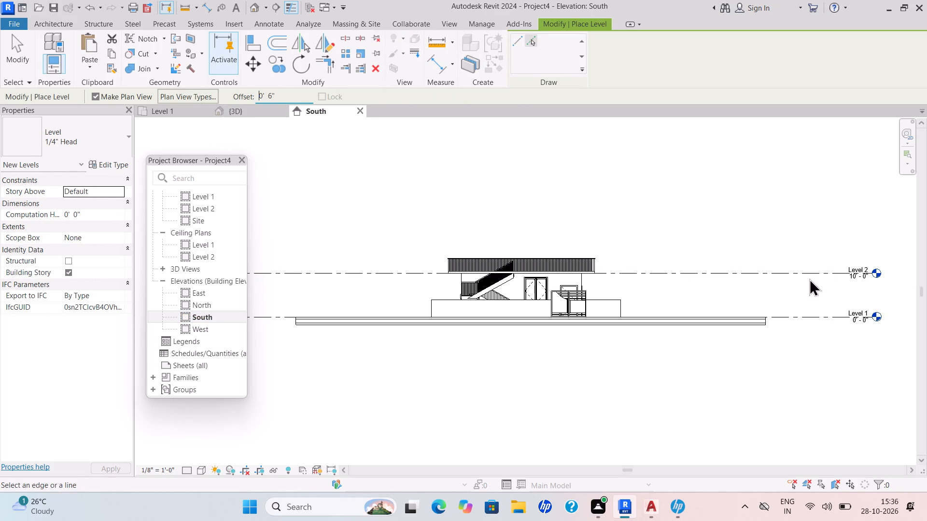
pyautogui.click(769, 268)
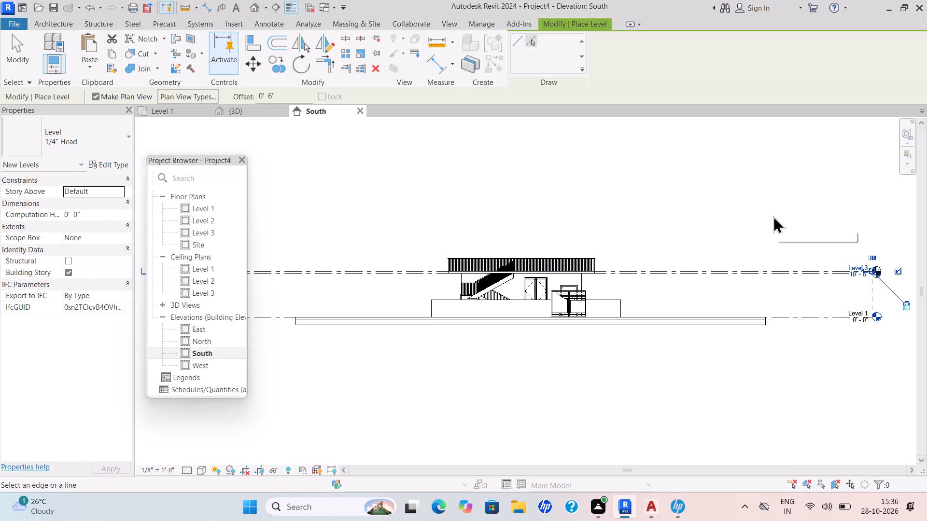
pyautogui.press('Escape')
# Add four more levels stacked upward at 10' 6" offsets from the level at 10' 6", up to 52' 6".
pyautogui.scroll(-1, 764, 238)
pyautogui.moveTo(760, 240); pyautogui.dragTo(616, 317, button='middle')
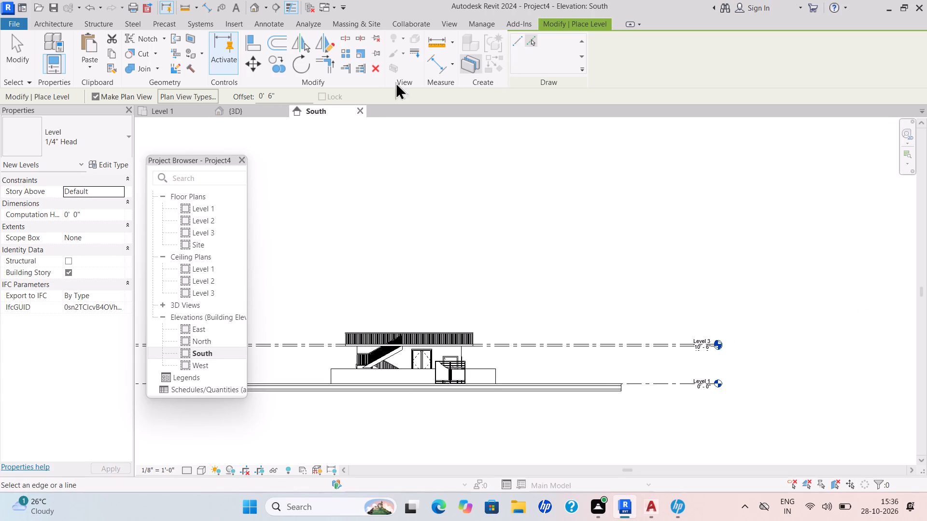
pyautogui.moveTo(283, 100); pyautogui.dragTo(256, 105)
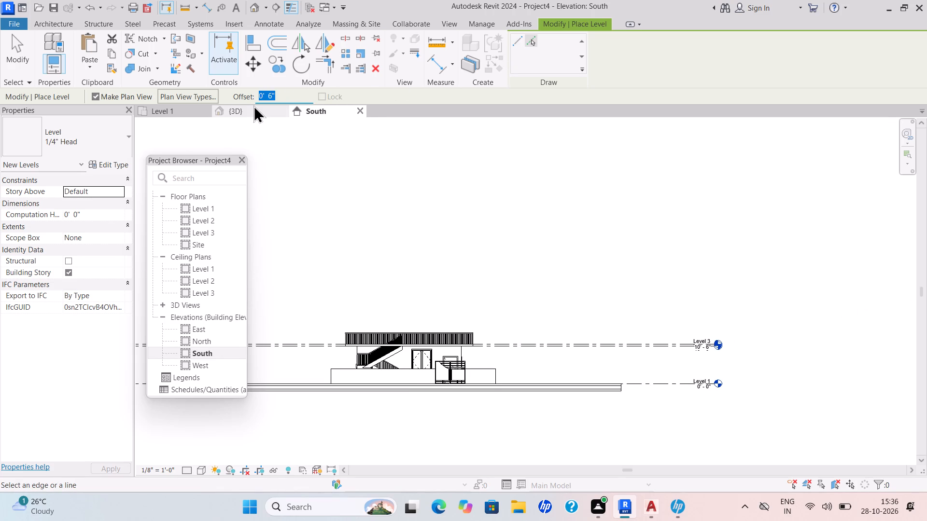
pyautogui.press('BackSpace')
pyautogui.write('10\'6"')
pyautogui.press('Return')
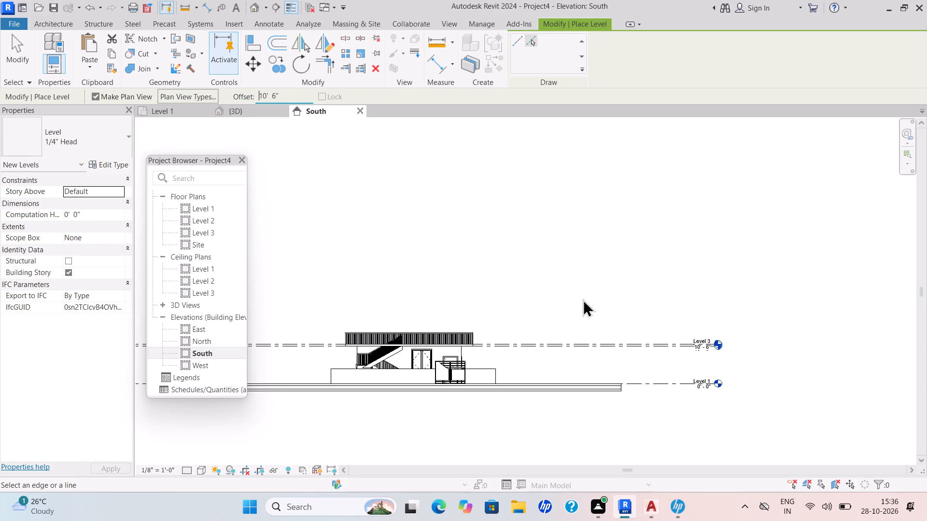
pyautogui.click(587, 340)
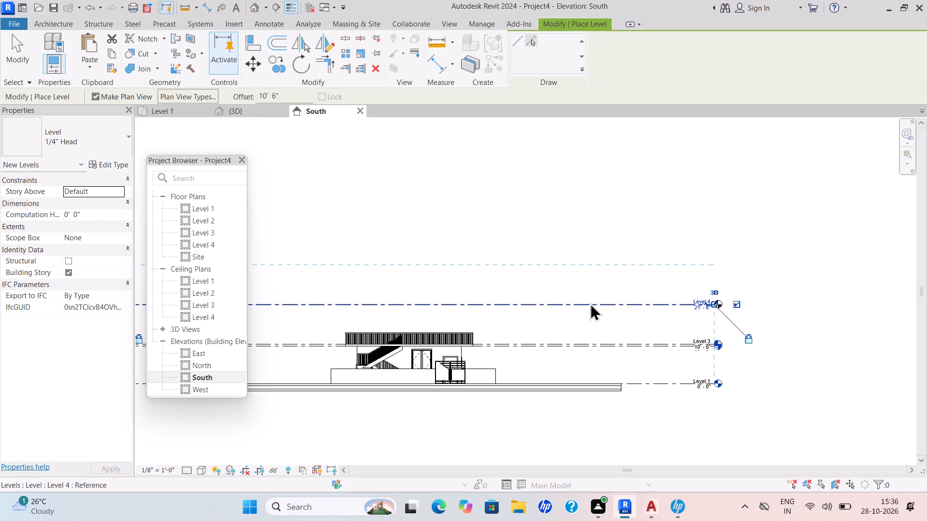
pyautogui.click(590, 303)
pyautogui.click(603, 263)
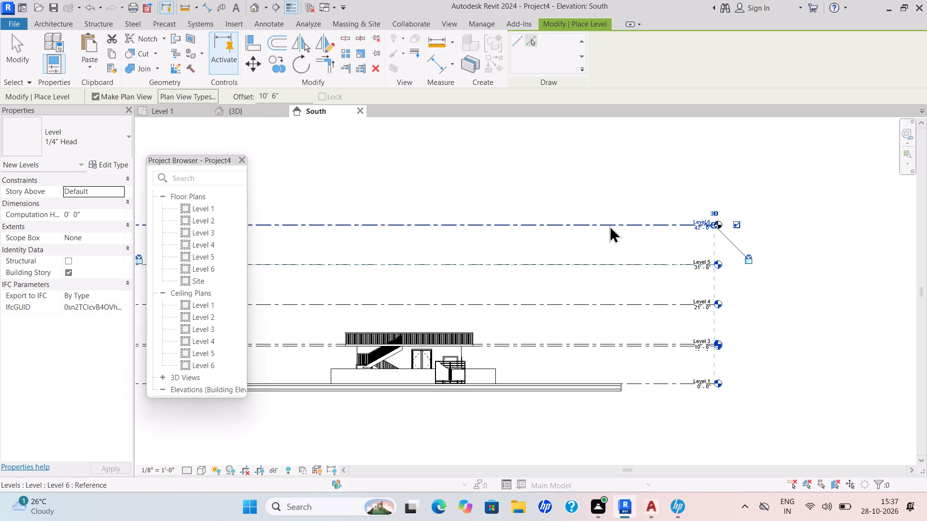
pyautogui.click(612, 222)
pyautogui.press('Escape')
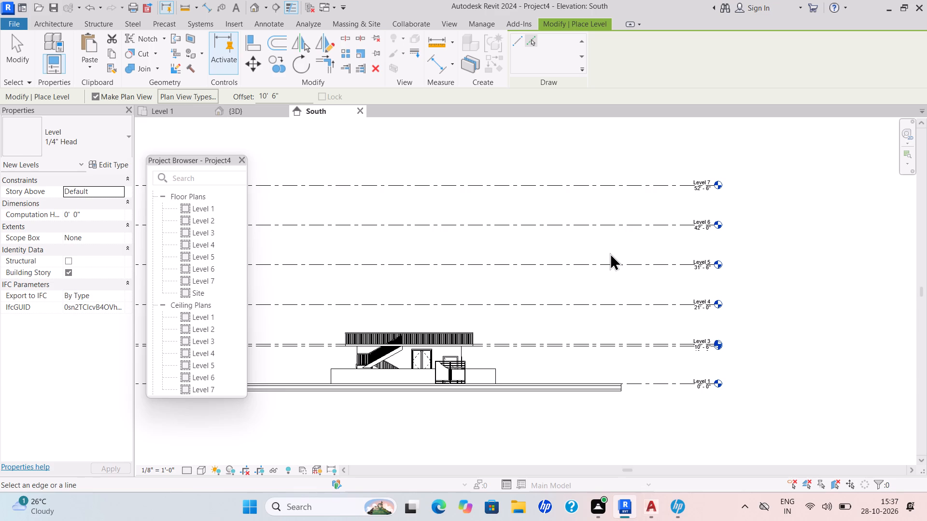
pyautogui.press('Escape')
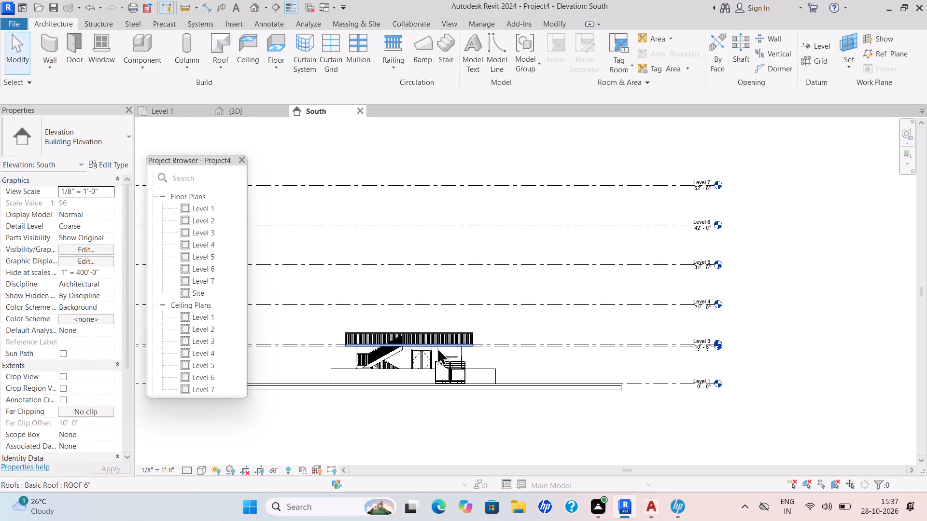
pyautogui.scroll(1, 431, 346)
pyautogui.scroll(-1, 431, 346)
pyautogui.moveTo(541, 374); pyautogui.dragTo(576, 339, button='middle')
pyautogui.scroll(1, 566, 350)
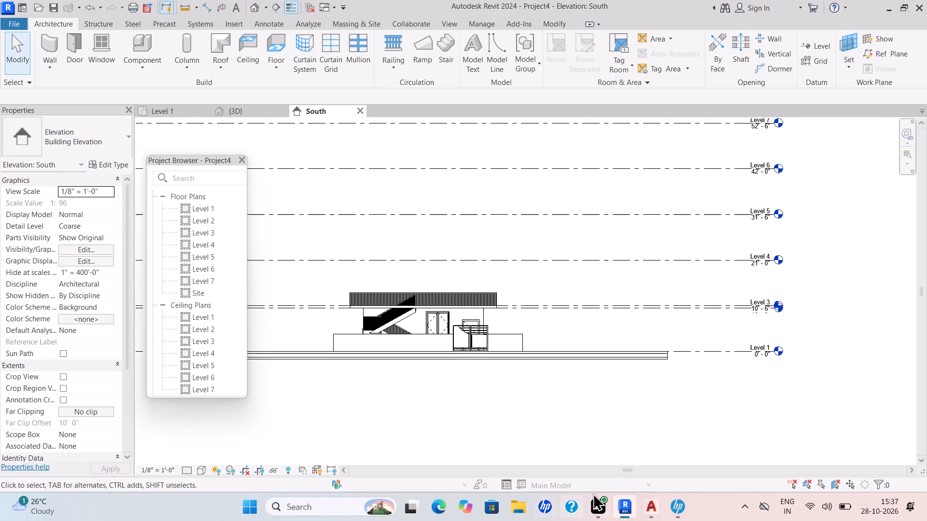
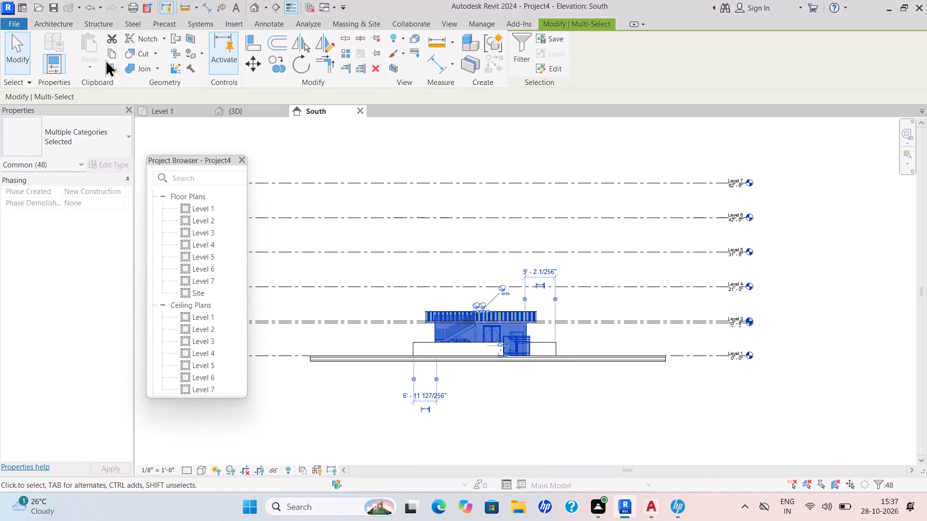
# Copy the selected house elements and paste them aligned to Level 3 through Level 7.
pyautogui.click(112, 55)
pyautogui.click(88, 68)
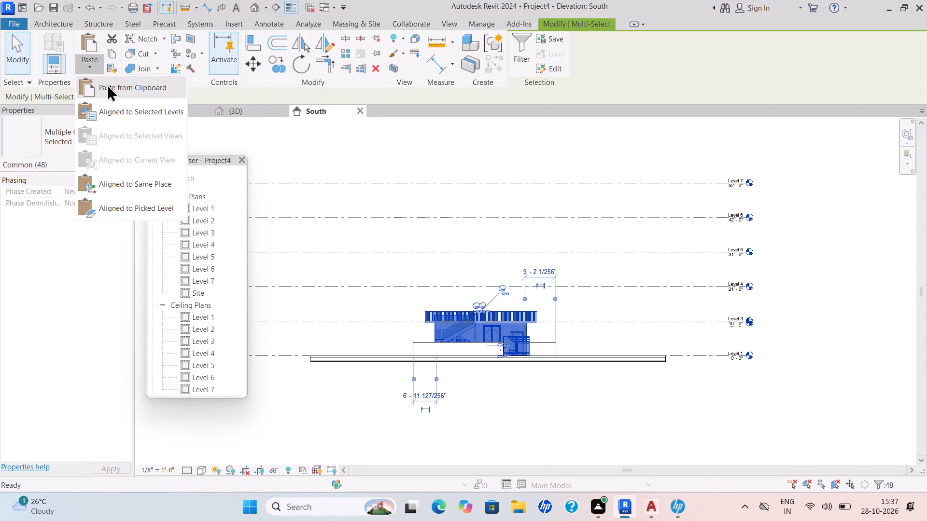
pyautogui.click(111, 110)
pyautogui.moveTo(248, 174); pyautogui.dragTo(242, 211)
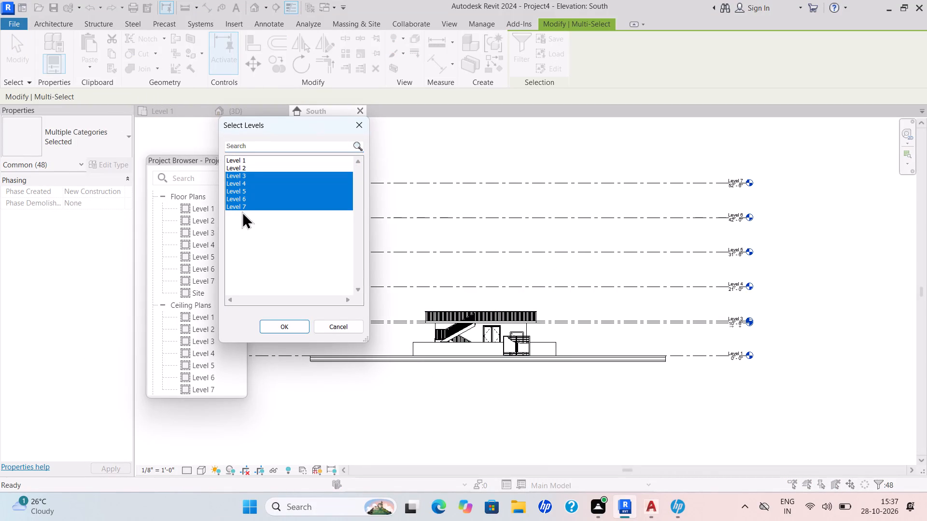
pyautogui.moveTo(242, 211); pyautogui.dragTo(241, 215)
pyautogui.click(293, 331)
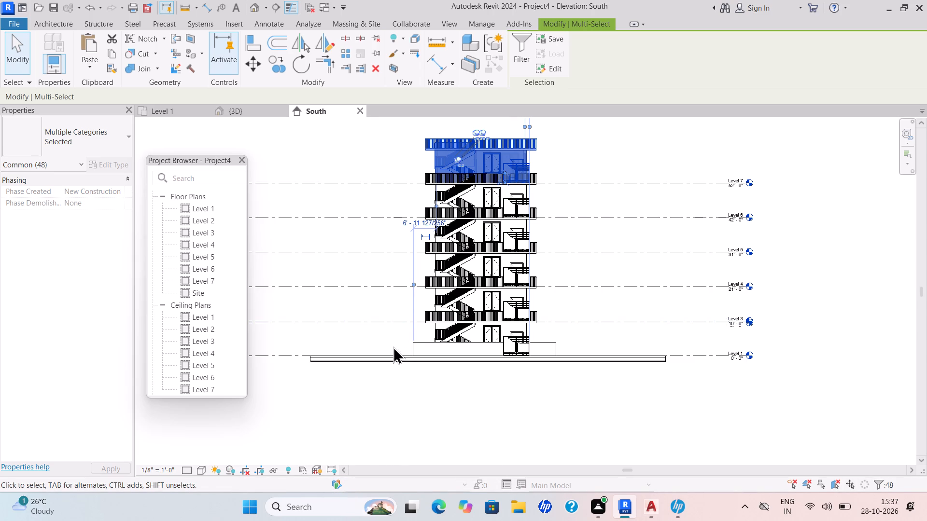
pyautogui.press('Escape')
# In the 3D view, delete the copied gates on the two lowest upper floors, keeping the gate in the compound wall.
pyautogui.click(252, 114)
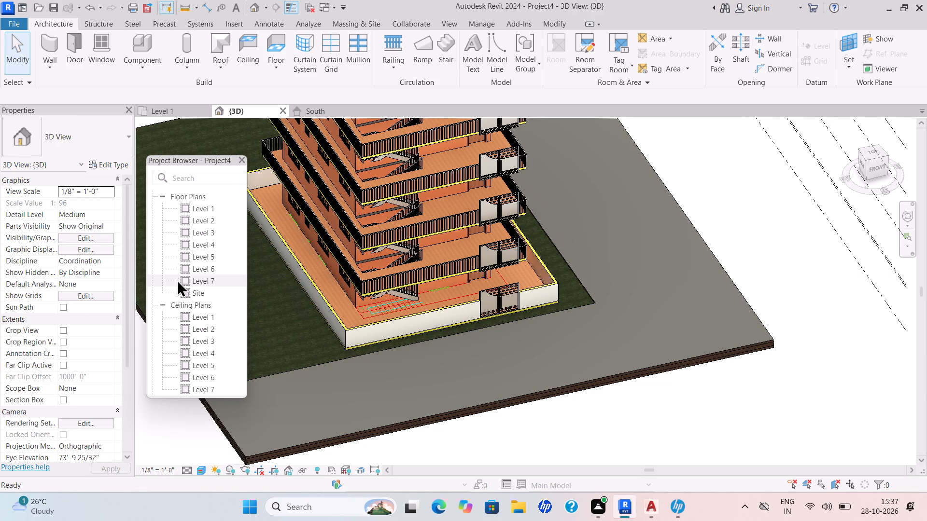
pyautogui.scroll(-3, 542, 343)
pyautogui.scroll(1, 542, 343)
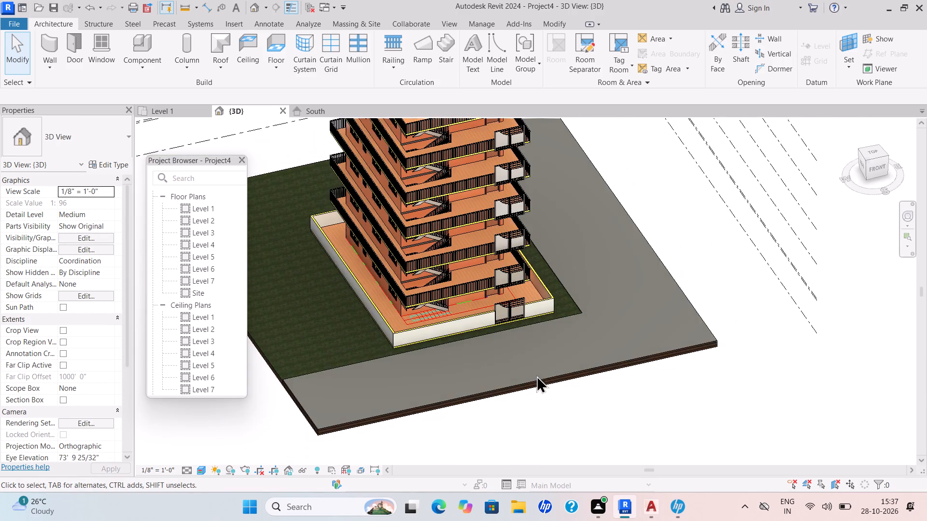
pyautogui.keyDown('shift'); pyautogui.moveTo(535, 377); pyautogui.dragTo(399, 397, button='middle'); pyautogui.keyUp('shift')
pyautogui.scroll(-1, 460, 285)
pyautogui.scroll(1, 460, 284)
pyautogui.keyDown('shift'); pyautogui.moveTo(459, 281); pyautogui.dragTo(482, 217, button='middle'); pyautogui.keyUp('shift')
pyautogui.scroll(2, 484, 291)
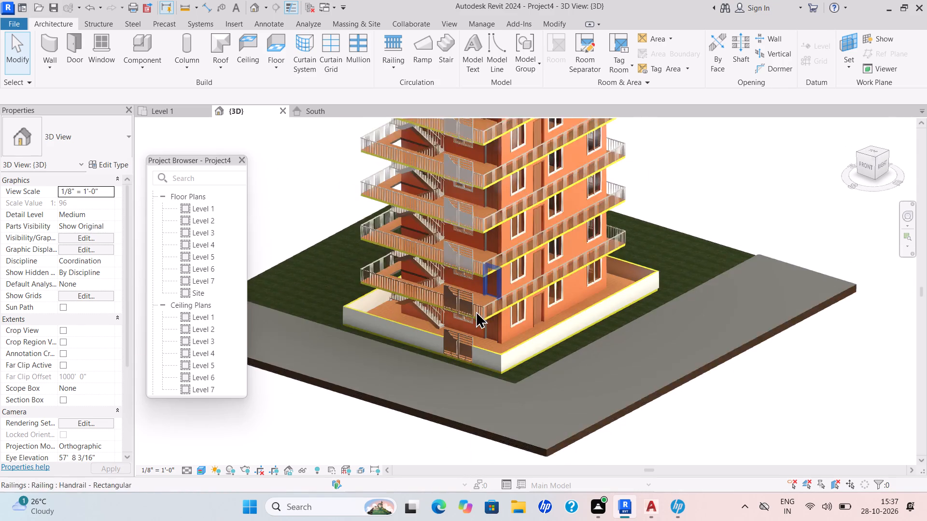
pyautogui.scroll(3, 476, 311)
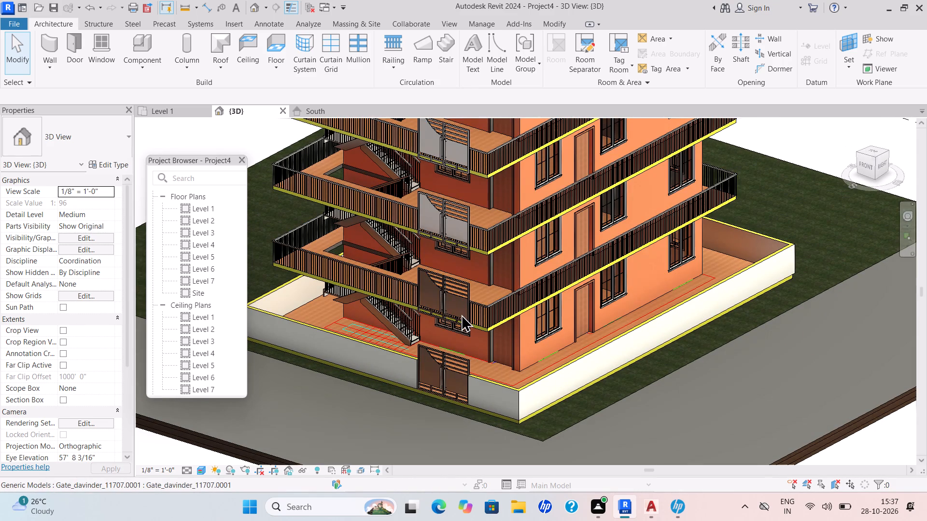
pyautogui.click(461, 315)
pyautogui.press('Delete')
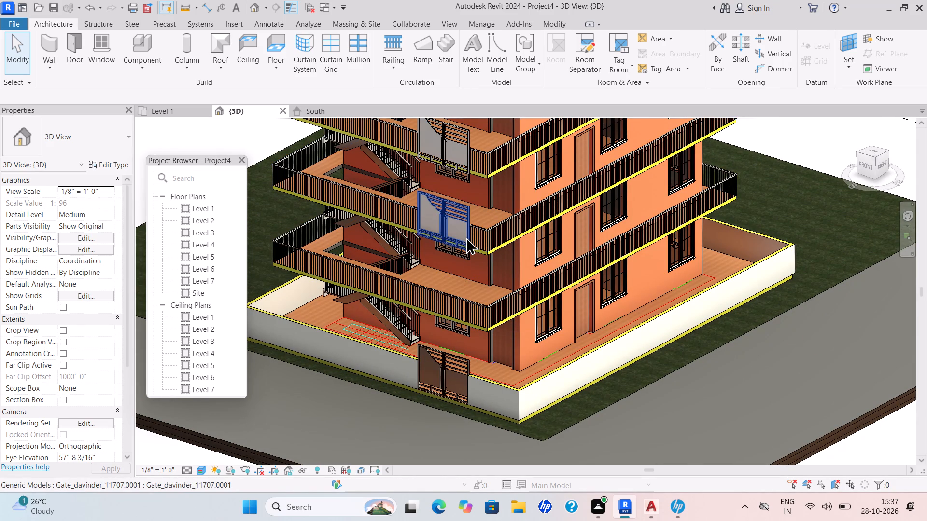
pyautogui.click(466, 237)
pyautogui.press('Delete')
# Delete the copied gates on the remaining three upper floors, up to the topmost storey.
pyautogui.moveTo(496, 207); pyautogui.dragTo(495, 333, button='middle')
pyautogui.scroll(-2, 501, 289)
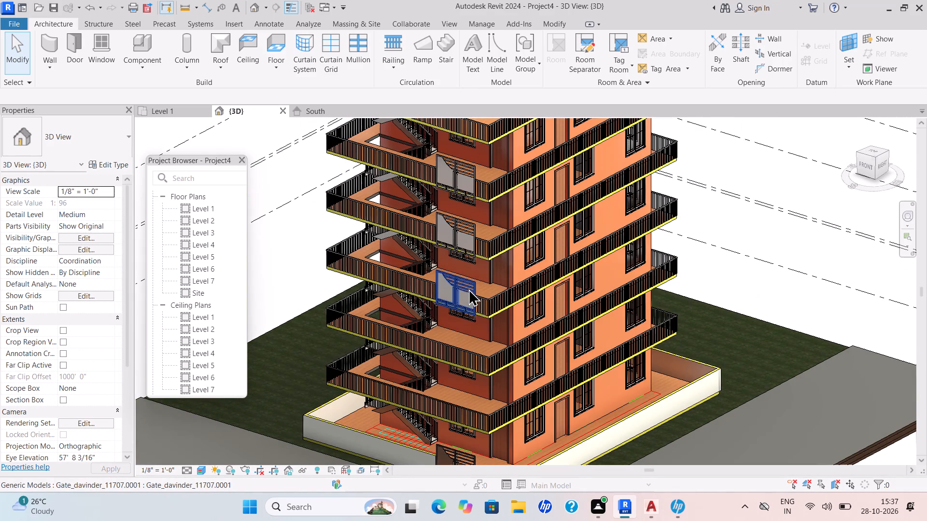
pyautogui.click(474, 287)
pyautogui.press('Delete')
pyautogui.click(470, 229)
pyautogui.press('Delete')
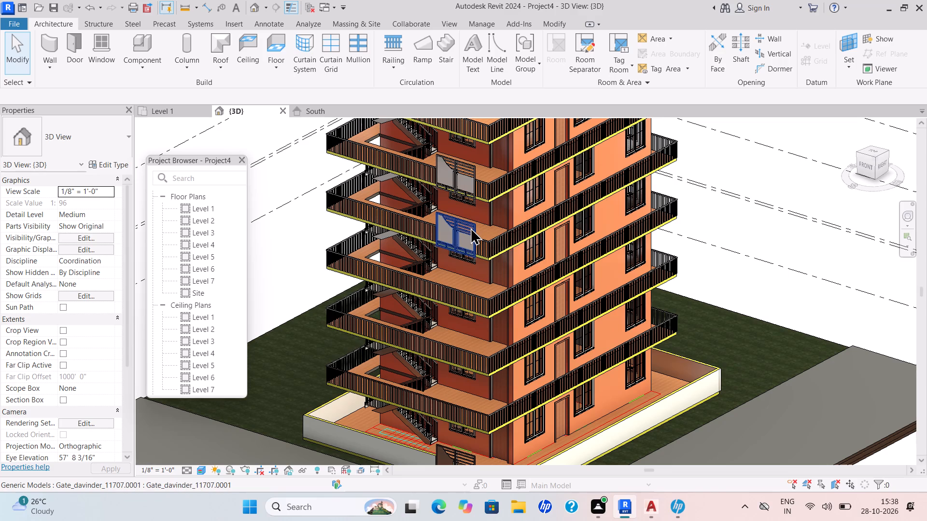
pyautogui.click(470, 180)
pyautogui.press('Delete')
pyautogui.moveTo(477, 207); pyautogui.dragTo(492, 336, button='middle')
pyautogui.scroll(-1, 477, 222)
pyautogui.scroll(-1, 492, 336)
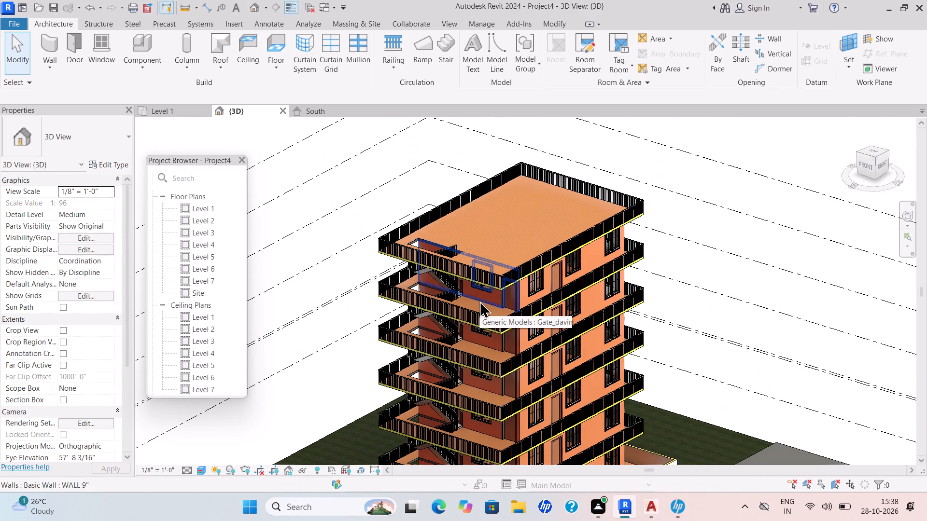
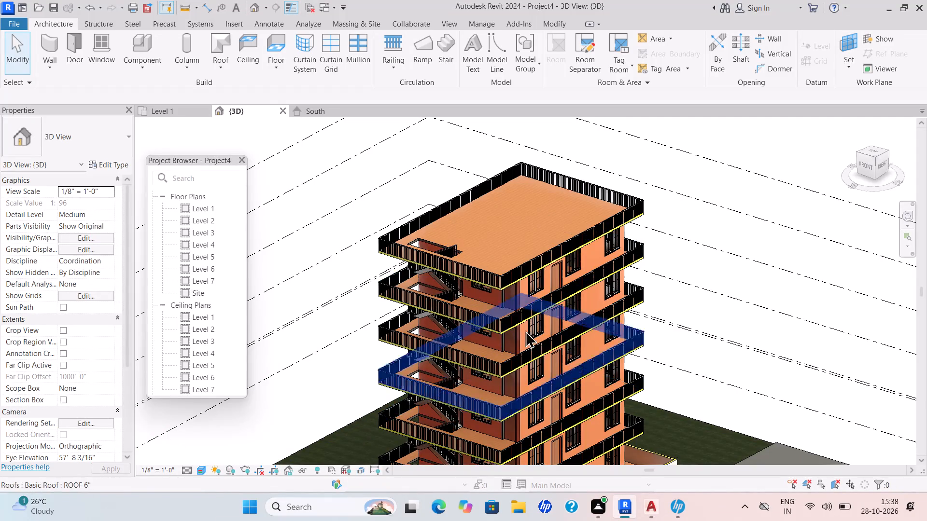
# Examine the multi-storey building in 3D from several angles, checking its front, staircases, balconies and remaining compound gate.
pyautogui.scroll(1, 546, 256)
pyautogui.scroll(-1, 546, 256)
pyautogui.scroll(2, 546, 256)
pyautogui.press('Escape')
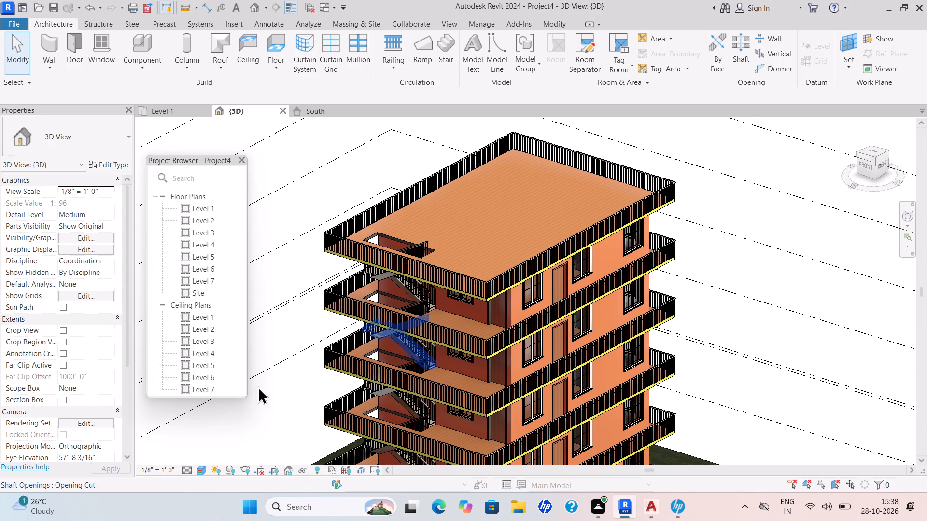
pyautogui.scroll(-3, 277, 365)
pyautogui.keyDown('shift'); pyautogui.moveTo(384, 386); pyautogui.dragTo(479, 319, button='middle'); pyautogui.keyUp('shift')
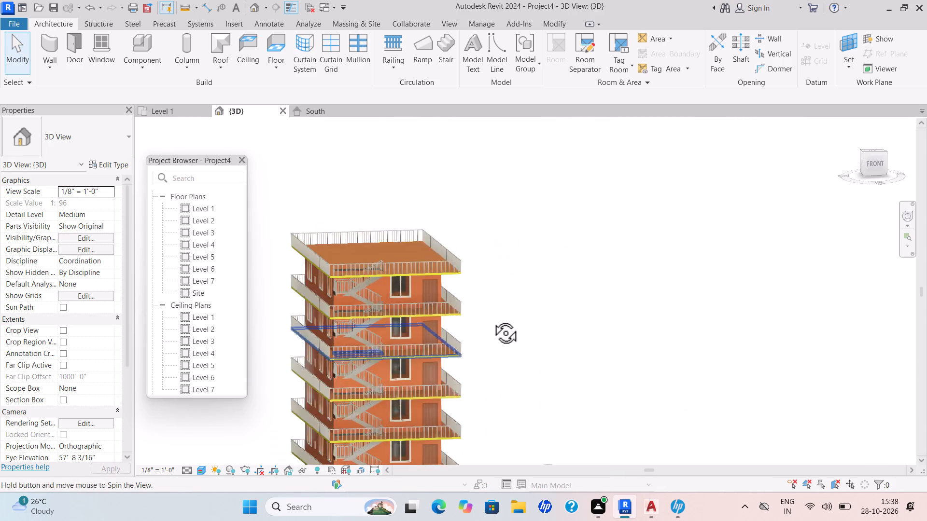
pyautogui.scroll(1, 423, 394)
pyautogui.moveTo(415, 393); pyautogui.dragTo(438, 289, button='middle')
pyautogui.scroll(5, 406, 394)
pyautogui.moveTo(404, 422); pyautogui.dragTo(397, 437, button='middle')
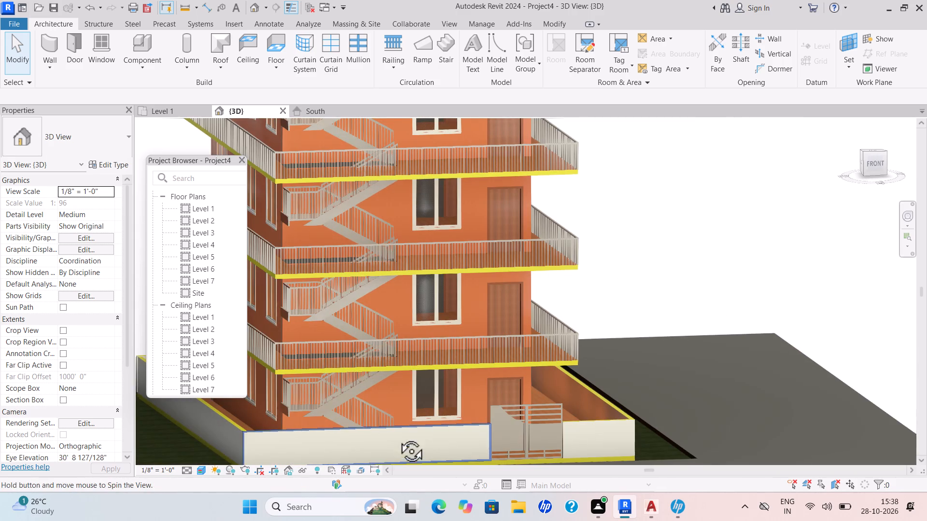
pyautogui.moveTo(397, 437); pyautogui.dragTo(356, 451, button='middle')
pyautogui.scroll(7, 356, 451)
pyautogui.moveTo(378, 410); pyautogui.dragTo(402, 358, button='middle')
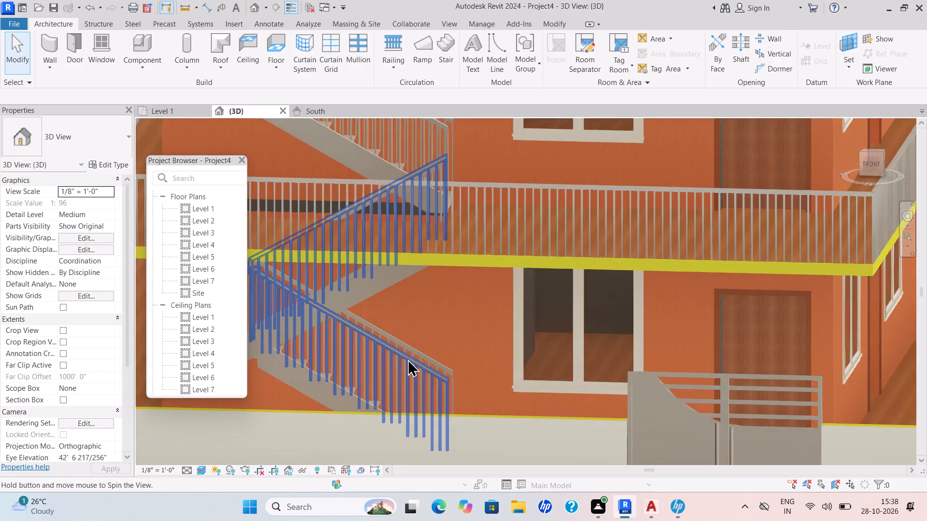
pyautogui.scroll(1, 407, 359)
pyautogui.scroll(-2, 409, 360)
pyautogui.moveTo(411, 361); pyautogui.dragTo(413, 397, button='middle')
pyautogui.scroll(-3, 422, 386)
pyautogui.scroll(1, 422, 386)
pyautogui.scroll(-5, 422, 398)
pyautogui.middleClick(418, 397)
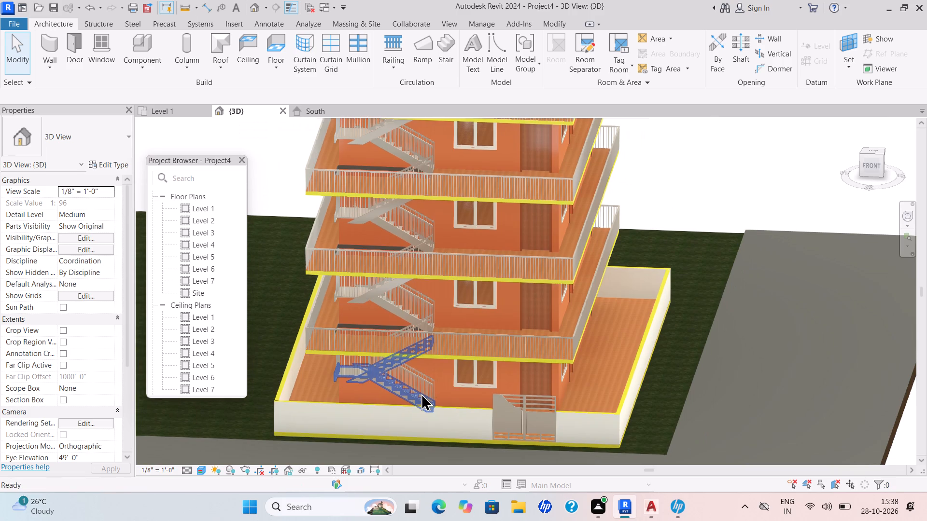
pyautogui.scroll(-2, 421, 393)
pyautogui.scroll(1, 470, 236)
pyautogui.scroll(-3, 471, 236)
pyautogui.moveTo(472, 236); pyautogui.dragTo(479, 256, button='middle')
pyautogui.scroll(1, 478, 254)
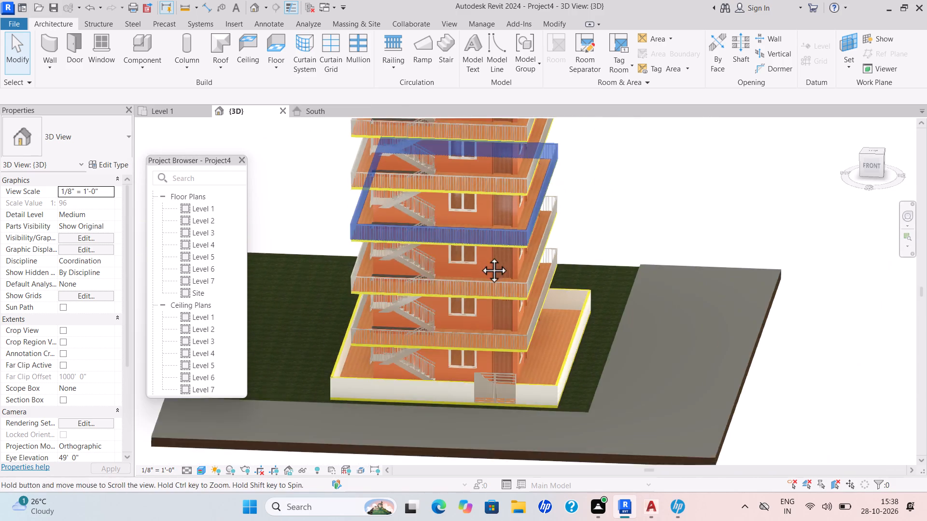
pyautogui.moveTo(479, 256); pyautogui.dragTo(482, 257, button='middle')
pyautogui.scroll(-1, 482, 257)
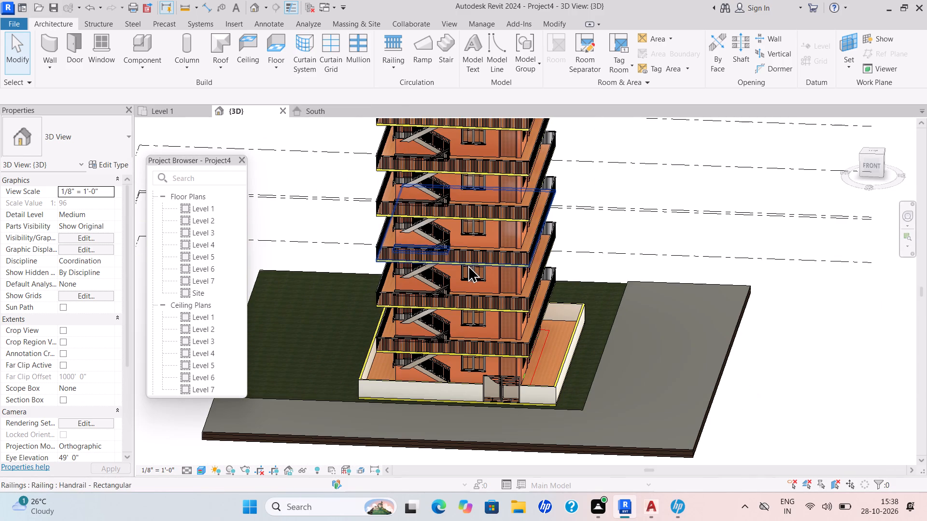
pyautogui.scroll(4, 471, 250)
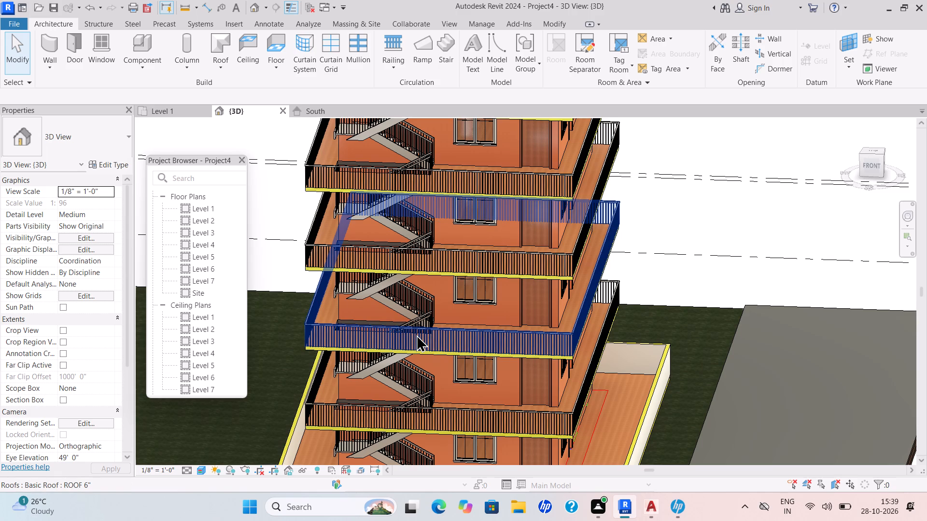
pyautogui.scroll(6, 420, 332)
pyautogui.scroll(-2, 421, 342)
pyautogui.scroll(1, 422, 342)
pyautogui.scroll(-3, 422, 342)
pyautogui.middleClick(421, 342)
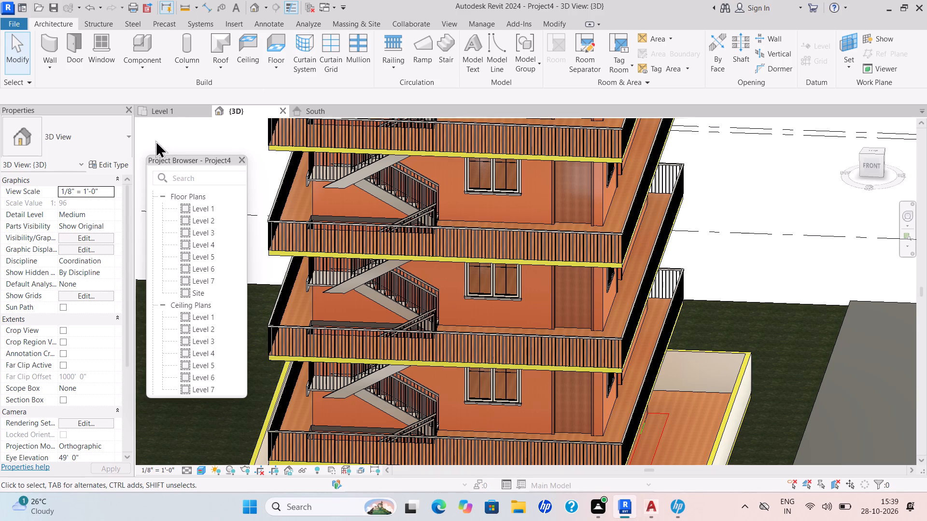
pyautogui.scroll(1, 322, 78)
pyautogui.scroll(-3, 307, 99)
pyautogui.scroll(1, 337, 285)
pyautogui.scroll(-2, 336, 285)
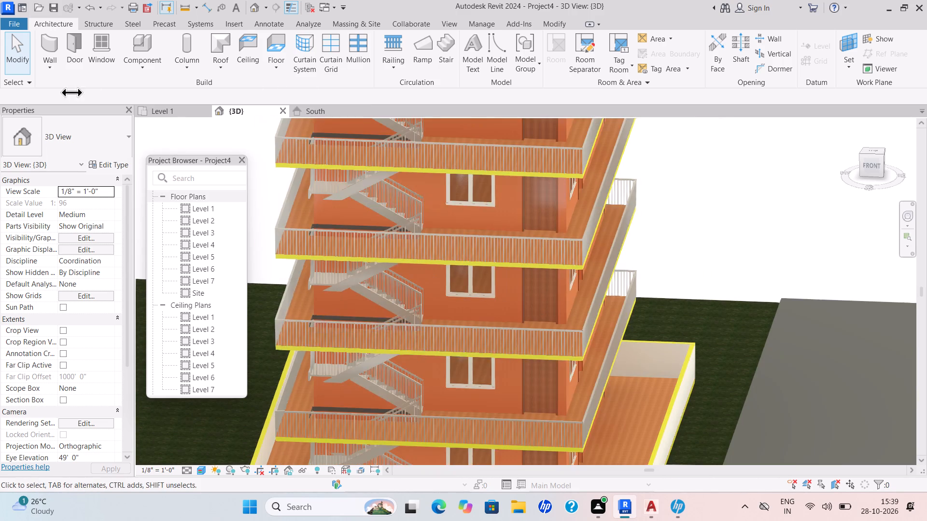
# In the Level 1 floor plan, load the 2012 Porsche 911 Carrera S car family from the cars folder.
pyautogui.click(157, 108)
pyautogui.scroll(-3, 351, 217)
pyautogui.scroll(1, 353, 219)
pyautogui.scroll(-1, 353, 219)
pyautogui.scroll(1, 353, 219)
pyautogui.scroll(-3, 353, 219)
pyautogui.scroll(1, 353, 219)
pyautogui.scroll(-1, 353, 219)
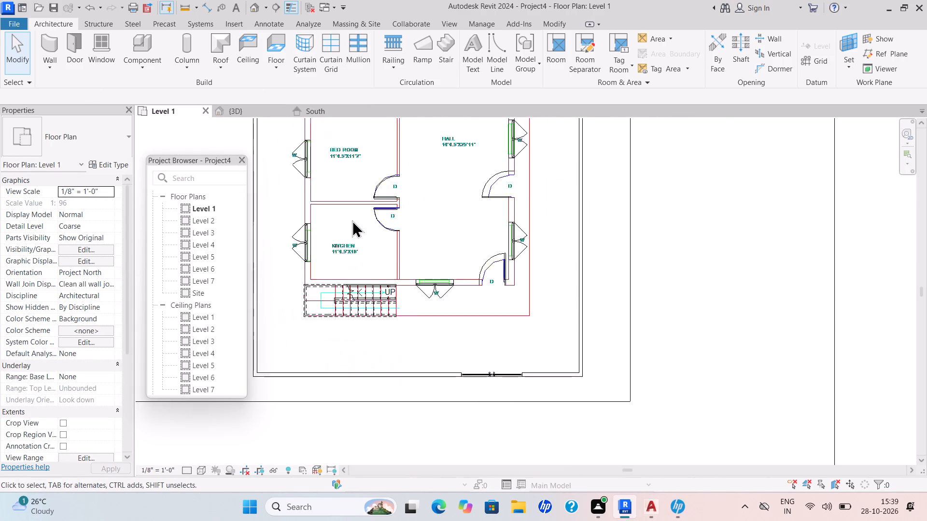
pyautogui.scroll(-2, 352, 220)
pyautogui.scroll(1, 356, 219)
pyautogui.scroll(-1, 357, 219)
pyautogui.scroll(1, 357, 219)
pyautogui.scroll(-3, 358, 220)
pyautogui.scroll(1, 374, 226)
pyautogui.scroll(-6, 374, 226)
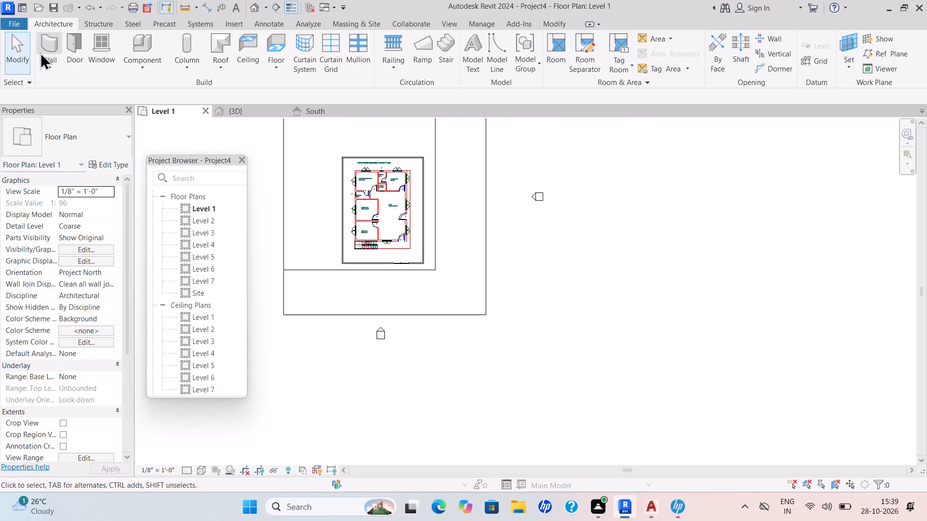
pyautogui.click(46, 54)
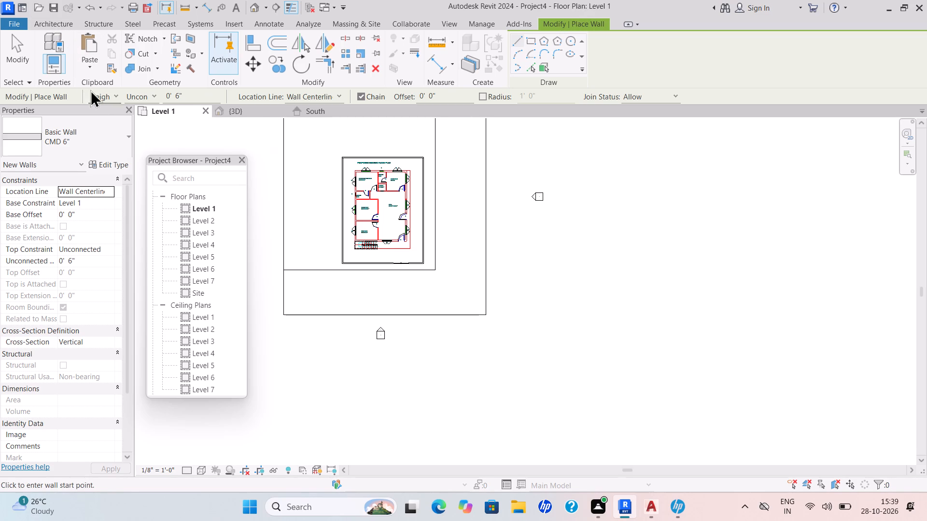
pyautogui.moveTo(54, 22); pyautogui.dragTo(53, 28)
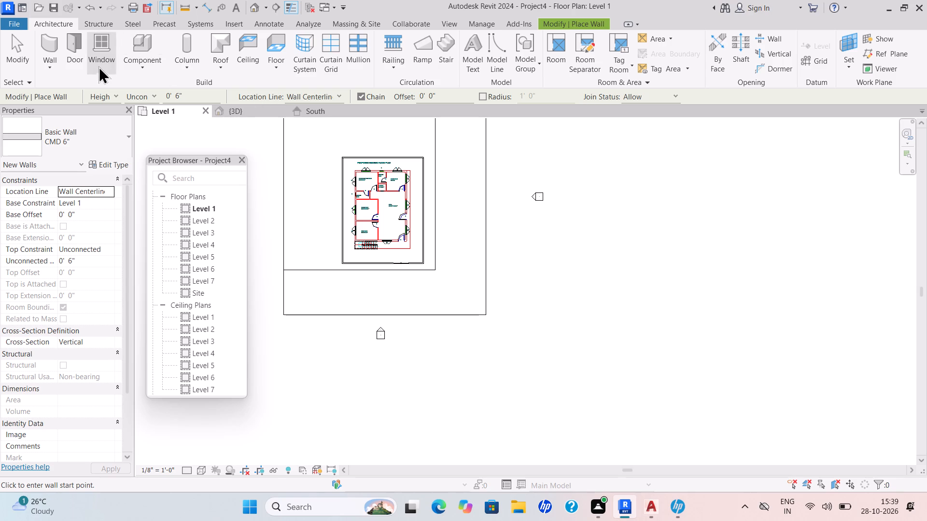
pyautogui.click(138, 63)
pyautogui.click(161, 85)
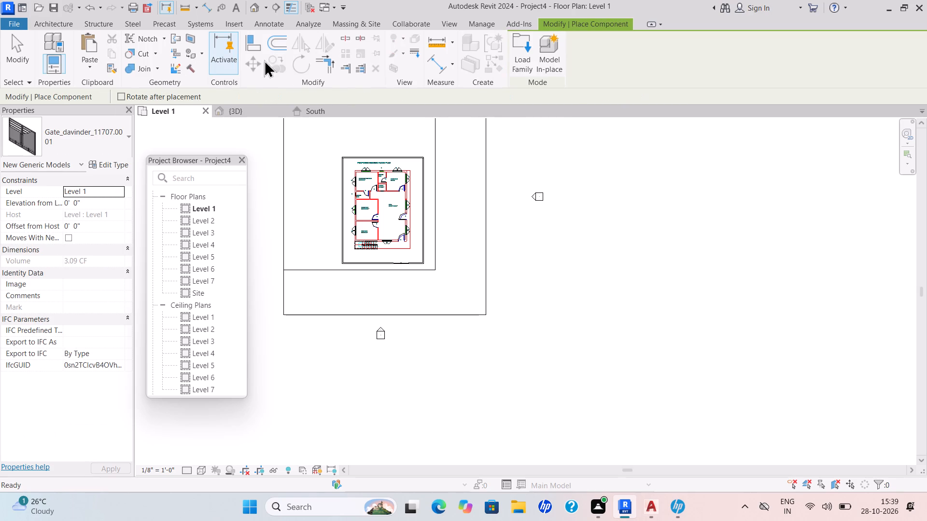
pyautogui.doubleClick(511, 40)
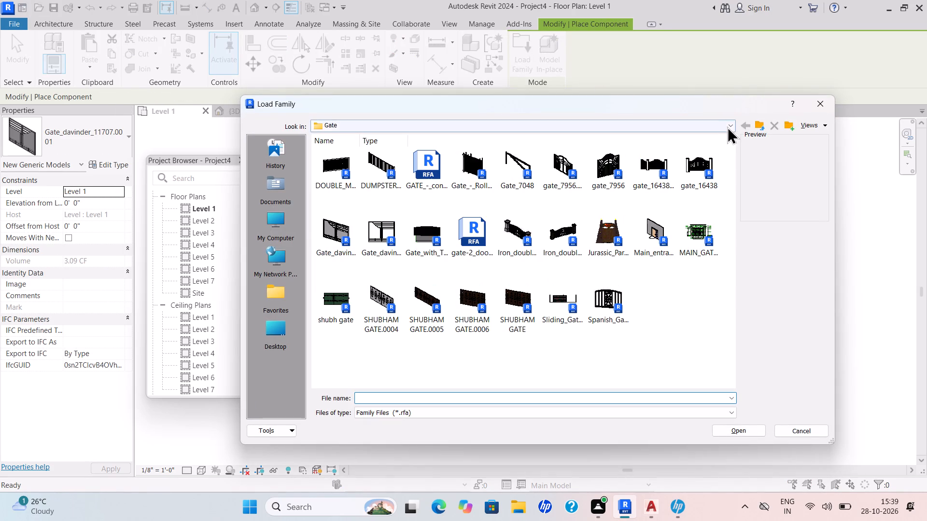
pyautogui.click(728, 125)
pyautogui.click(413, 198)
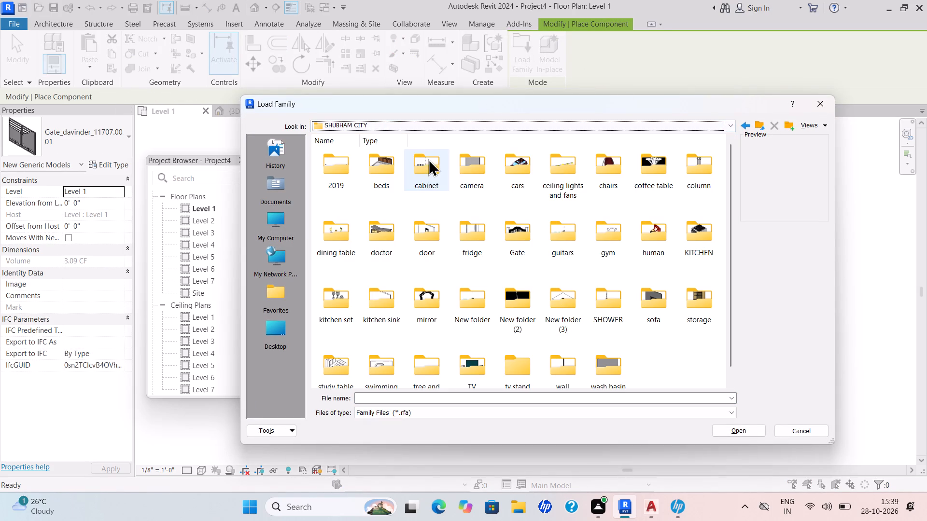
pyautogui.doubleClick(518, 174)
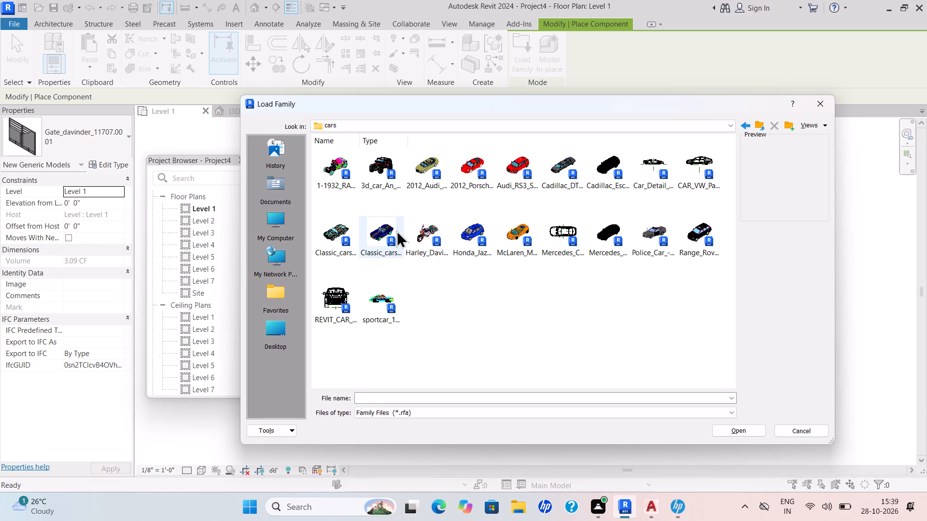
pyautogui.doubleClick(477, 188)
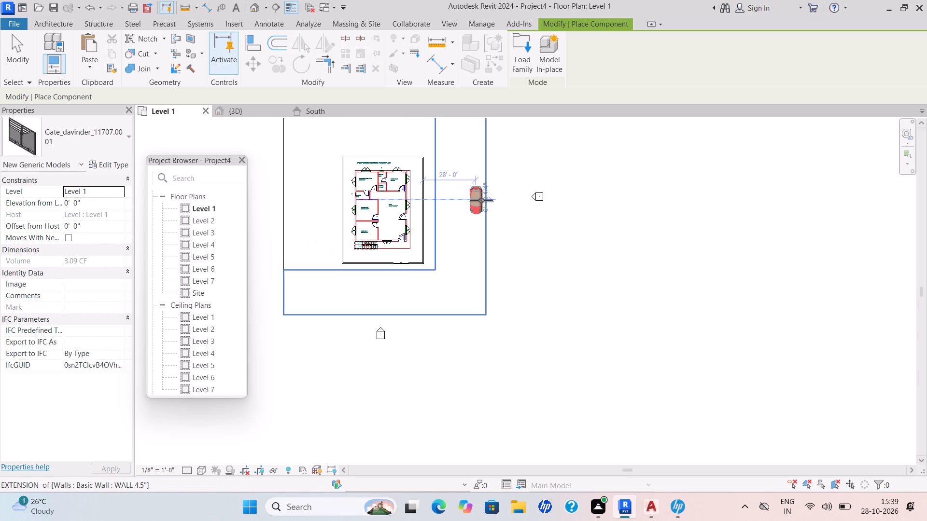
# Place the Porsche lengthwise on the side road beside the house, about 20' from the compound wall.
pyautogui.press('space')
pyautogui.press('space')
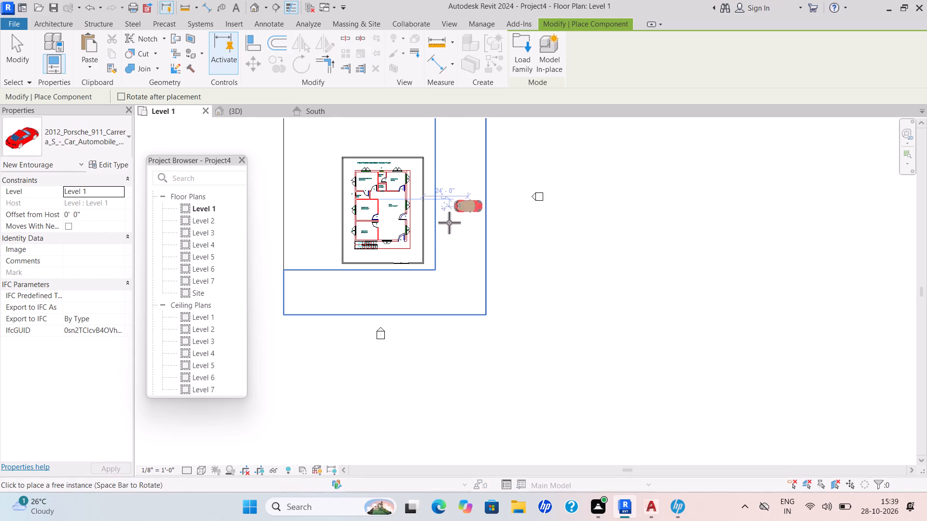
pyautogui.scroll(6, 449, 223)
pyautogui.scroll(-1, 449, 223)
pyautogui.scroll(1, 449, 223)
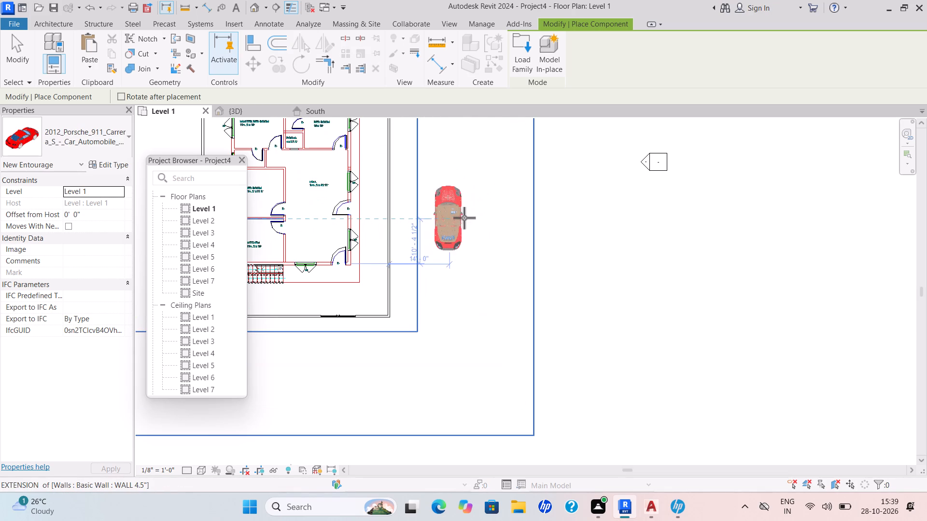
pyautogui.click(477, 215)
pyautogui.press('Escape')
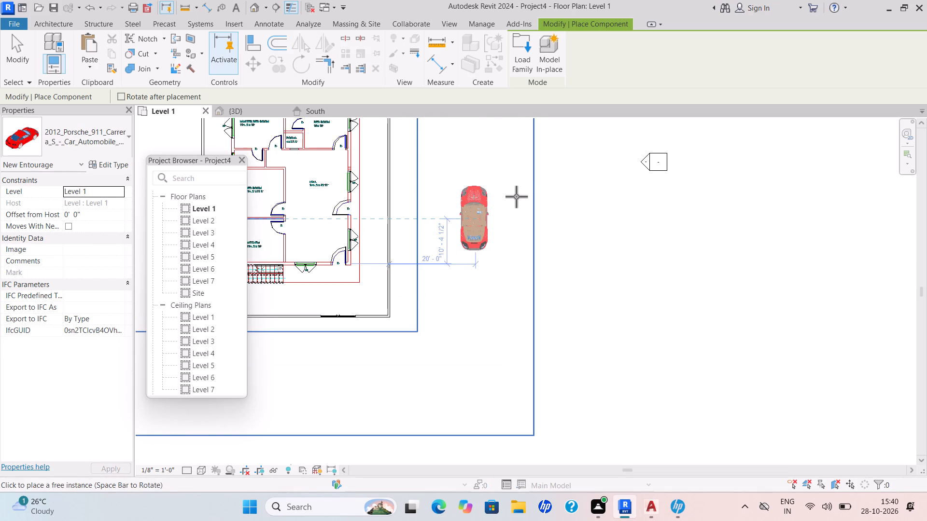
pyautogui.press('Escape')
pyautogui.press('Escape')
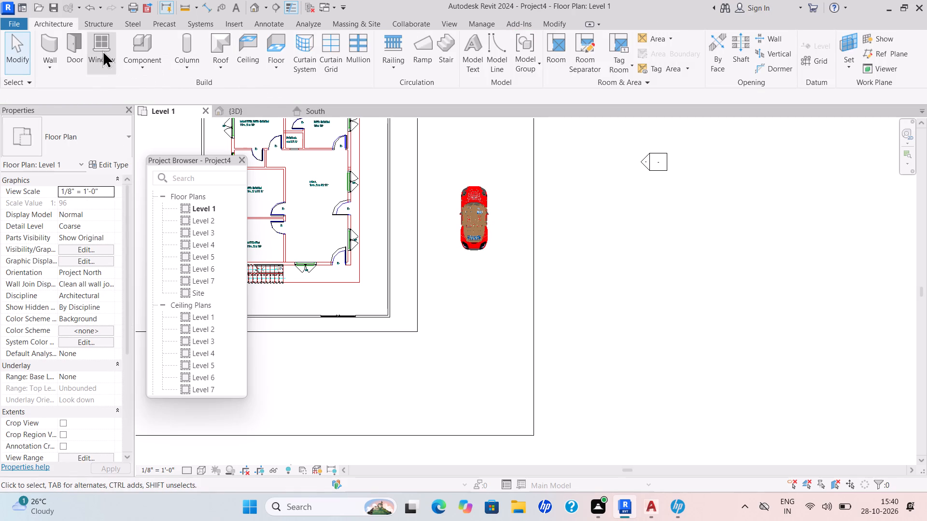
# Load the Bamboo_plant_16776 family from the tree and plant folder as a component.
pyautogui.click(135, 66)
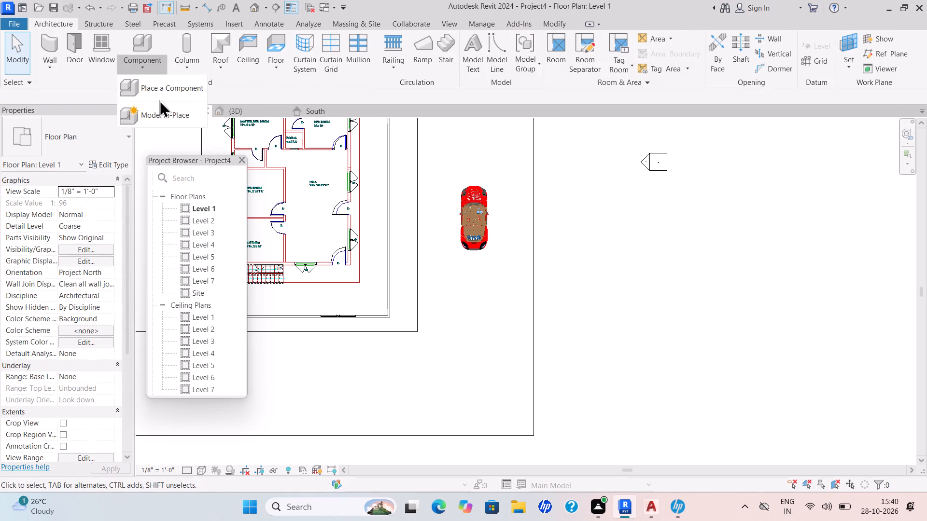
pyautogui.click(162, 94)
pyautogui.doubleClick(513, 38)
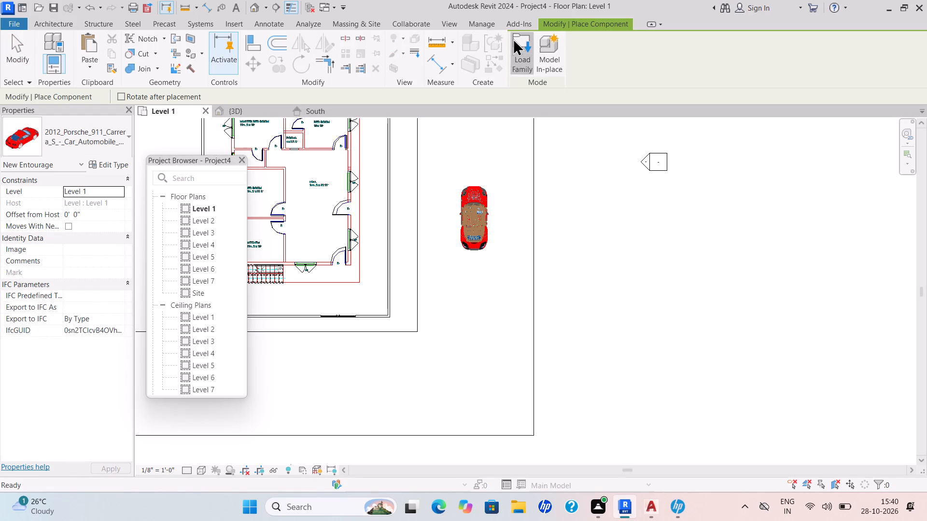
pyautogui.click(730, 122)
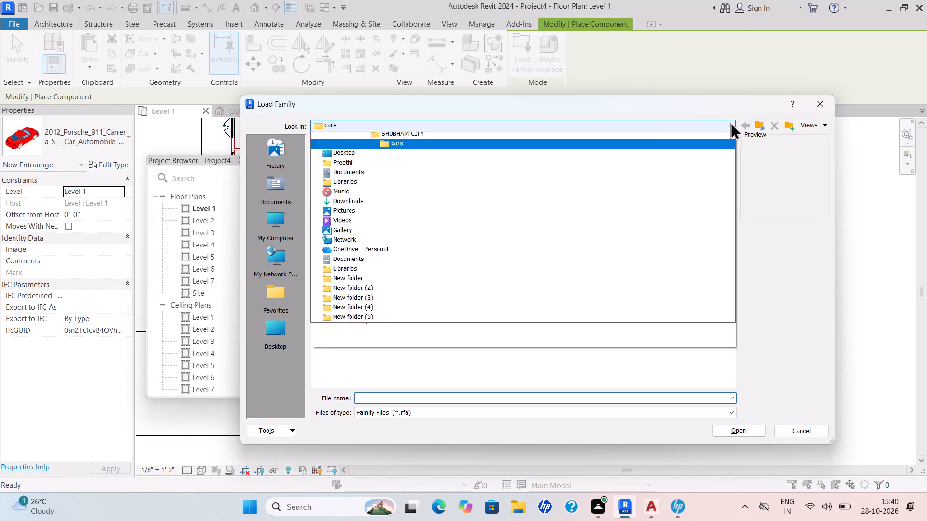
pyautogui.click(507, 195)
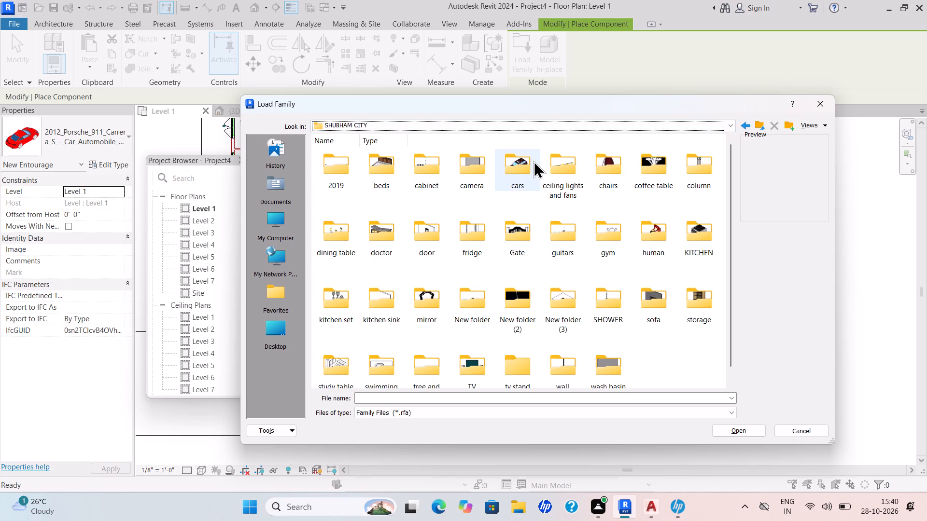
pyautogui.scroll(-1, 533, 165)
pyautogui.scroll(1, 533, 165)
pyautogui.scroll(-1, 533, 165)
pyautogui.scroll(2, 533, 165)
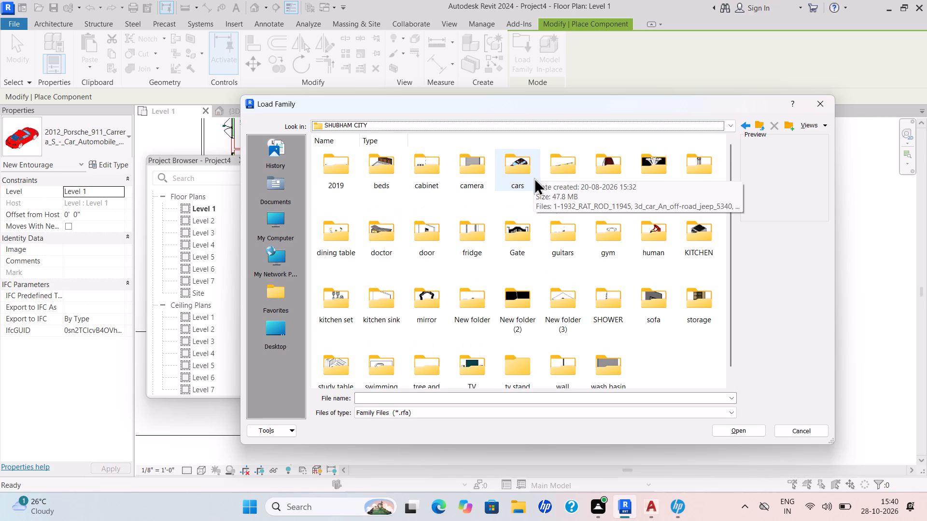
pyautogui.scroll(-1, 531, 289)
pyautogui.scroll(1, 530, 290)
pyautogui.scroll(-1, 530, 290)
pyautogui.scroll(1, 530, 290)
pyautogui.scroll(-3, 534, 306)
pyautogui.scroll(-1, 542, 356)
pyautogui.scroll(1, 542, 356)
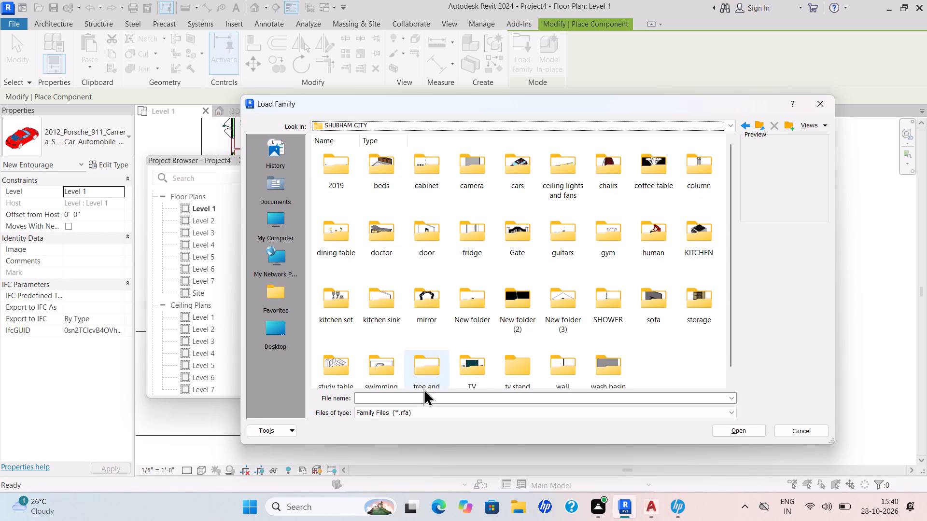
pyautogui.scroll(-4, 424, 380)
pyautogui.click(430, 370)
pyautogui.moveTo(434, 370); pyautogui.dragTo(438, 370)
pyautogui.doubleClick(440, 367)
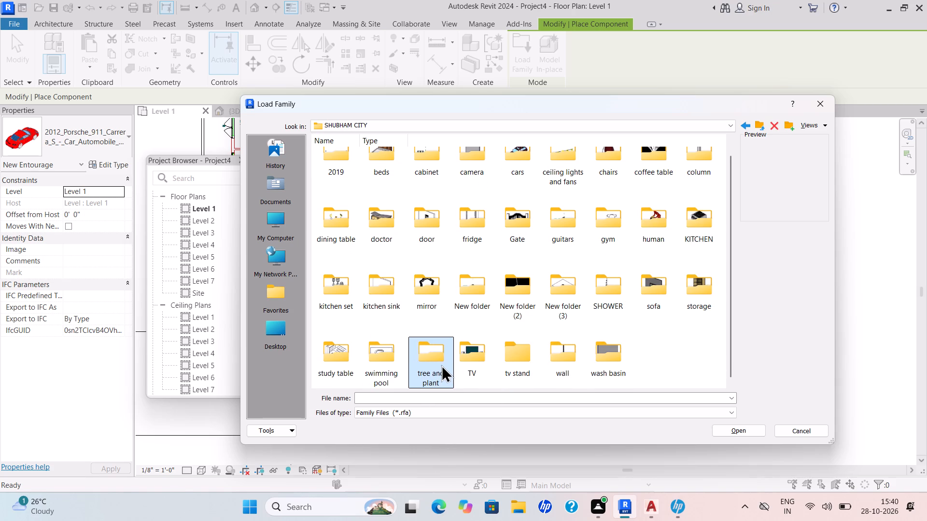
pyautogui.doubleClick(441, 364)
pyautogui.doubleClick(441, 356)
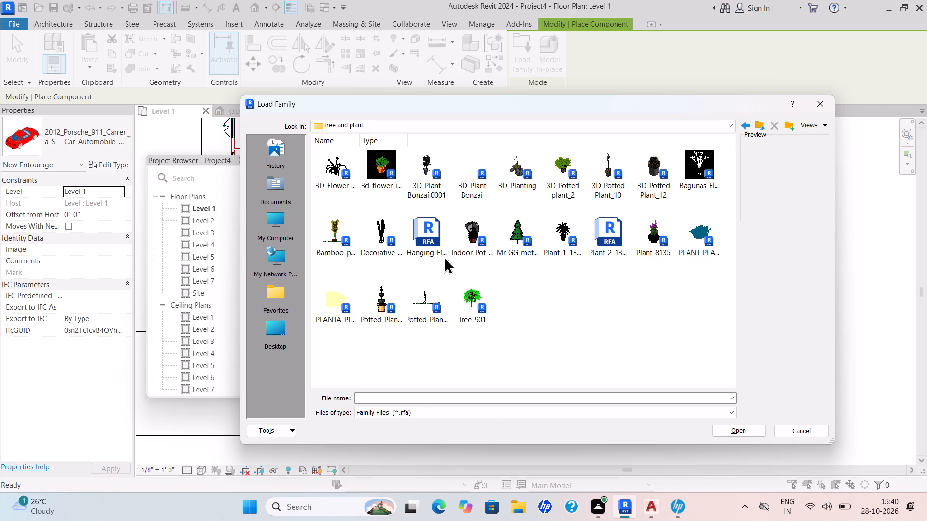
pyautogui.doubleClick(335, 250)
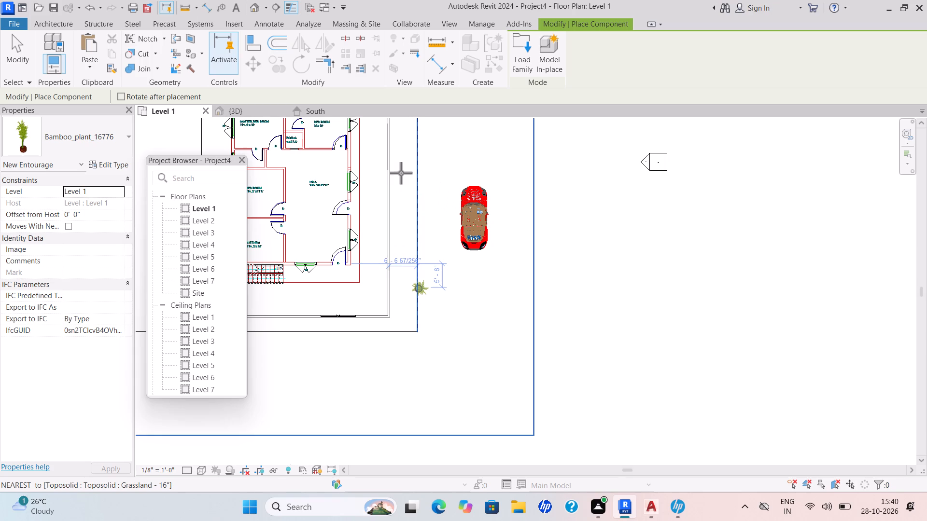
# Place one bamboo plant on the grass behind the house near the side road, about 20'-6" beyond the rear compound wall.
pyautogui.moveTo(401, 172); pyautogui.dragTo(390, 356, button='middle')
pyautogui.scroll(-1, 401, 174)
pyautogui.scroll(-1, 390, 309)
pyautogui.scroll(-1, 391, 356)
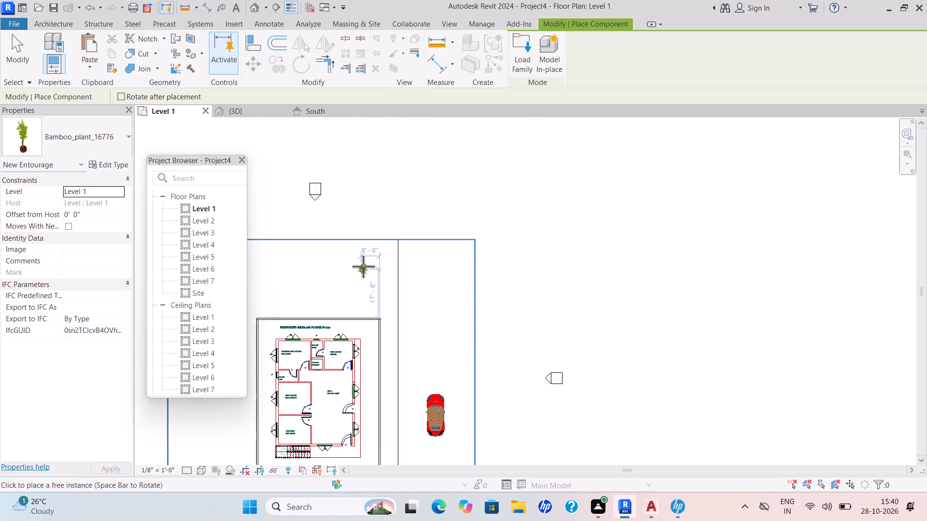
pyautogui.scroll(2, 363, 266)
pyautogui.click(388, 257)
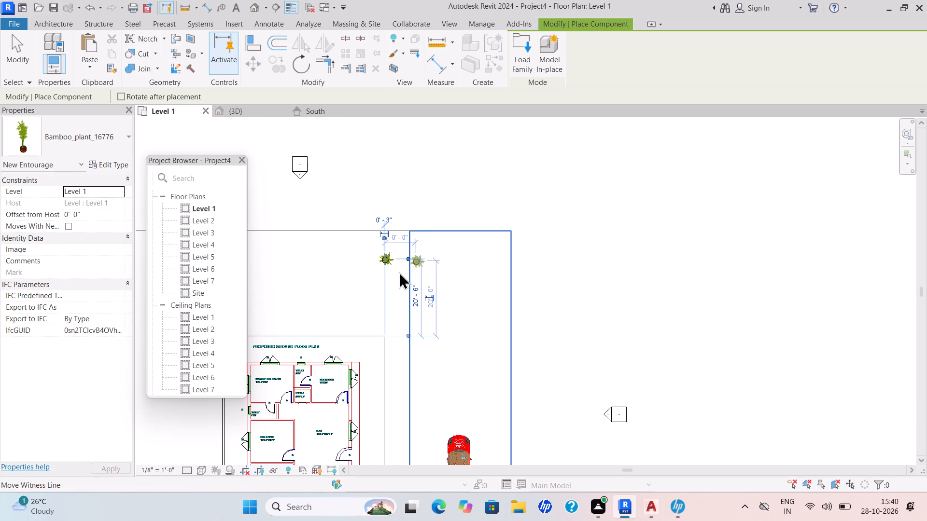
pyautogui.press('Escape')
pyautogui.press('Escape')
pyautogui.press('Escape')
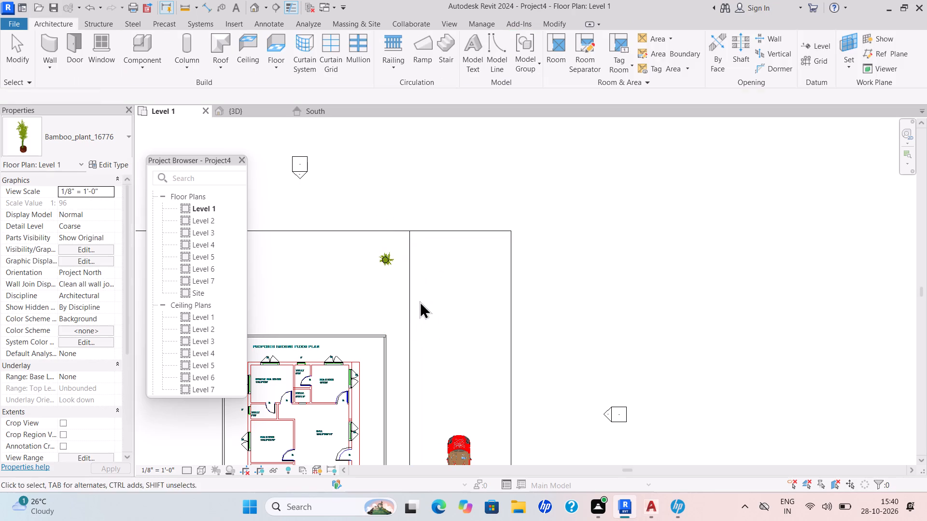
# In the 3D view, examine the building, the parked car and the compound wall on the left face of the model.
pyautogui.click(234, 108)
pyautogui.scroll(-1, 320, 197)
pyautogui.scroll(1, 320, 198)
pyautogui.scroll(-1, 321, 201)
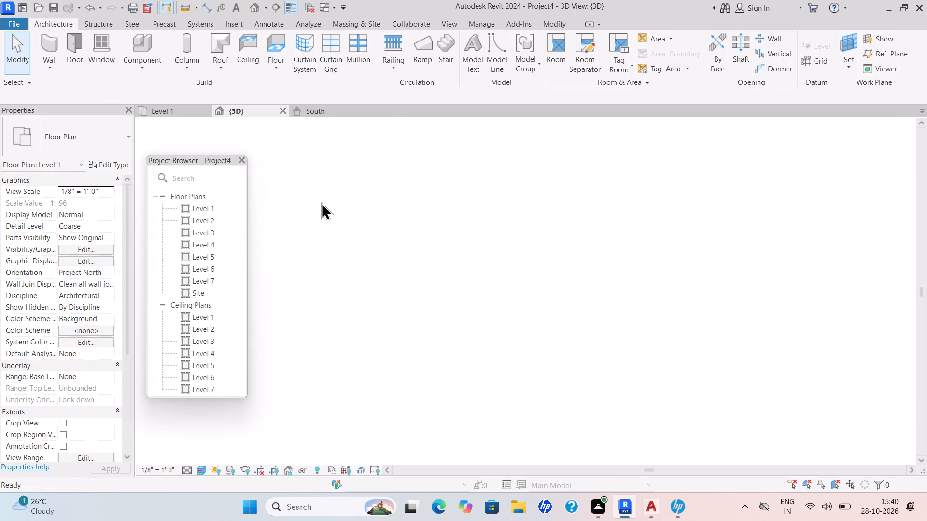
pyautogui.scroll(-4, 321, 202)
pyautogui.keyDown('shift'); pyautogui.moveTo(357, 250); pyautogui.dragTo(409, 248, button='middle'); pyautogui.keyUp('shift')
pyautogui.keyDown('shift'); pyautogui.scroll(1, 405, 247); pyautogui.keyUp('shift')
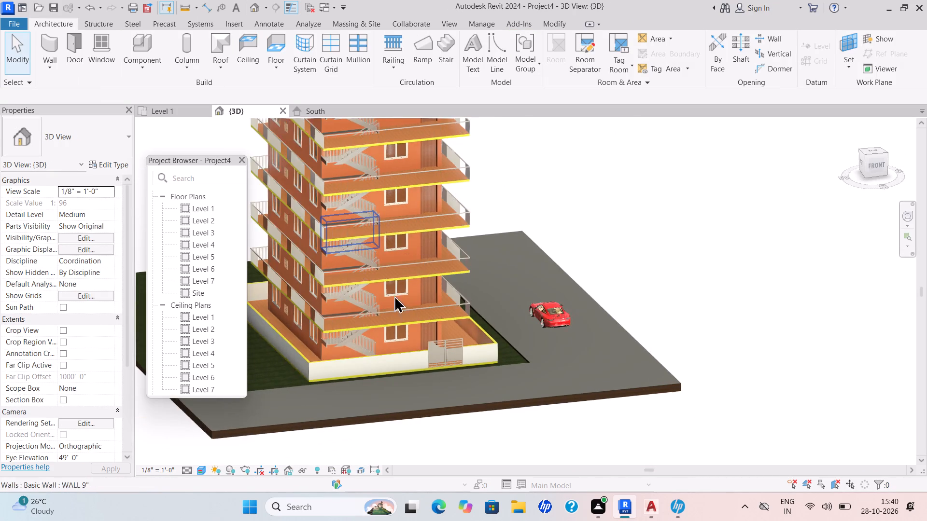
pyautogui.scroll(3, 278, 393)
pyautogui.moveTo(296, 373); pyautogui.dragTo(379, 364, button='middle')
pyautogui.scroll(5, 205, 374)
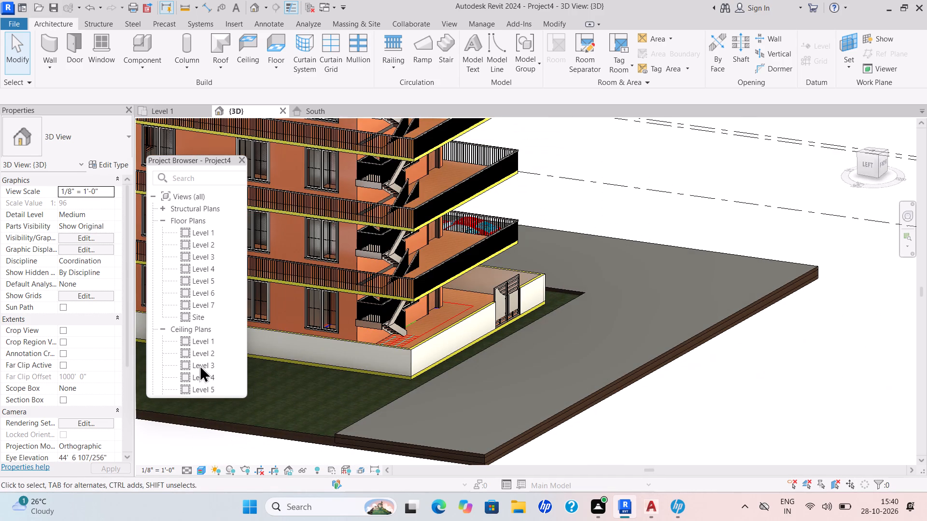
pyautogui.scroll(3, 199, 365)
pyautogui.scroll(-2, 199, 364)
pyautogui.scroll(1, 199, 364)
pyautogui.scroll(-2, 199, 364)
pyautogui.scroll(4, 337, 347)
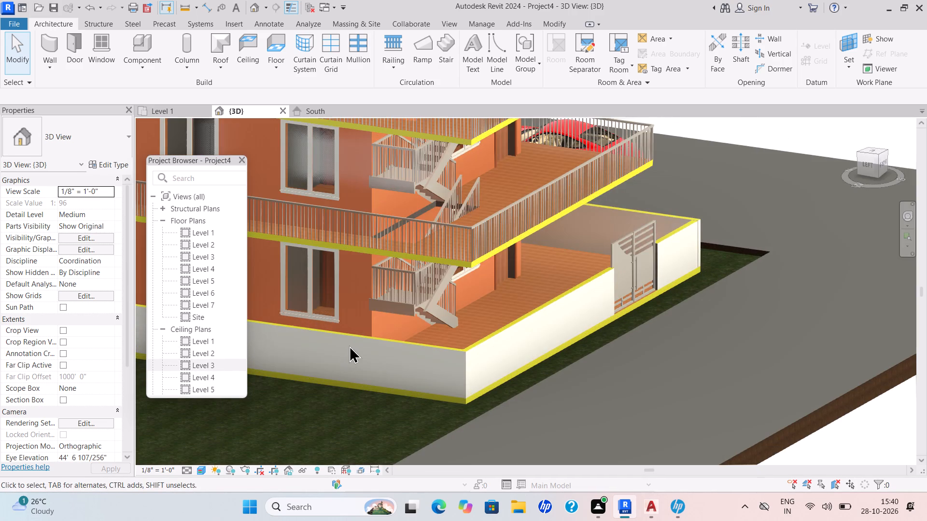
pyautogui.moveTo(364, 347); pyautogui.dragTo(432, 337, button='middle')
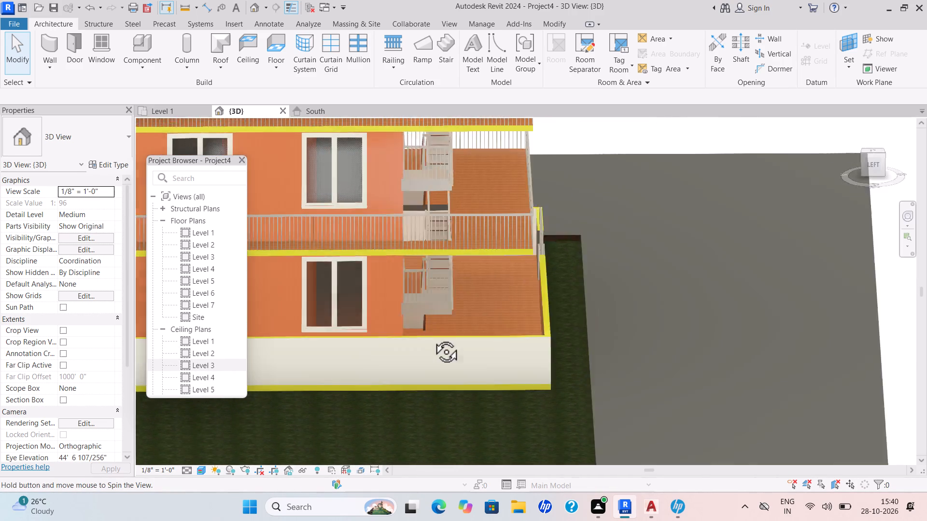
pyautogui.moveTo(432, 337); pyautogui.dragTo(435, 337, button='middle')
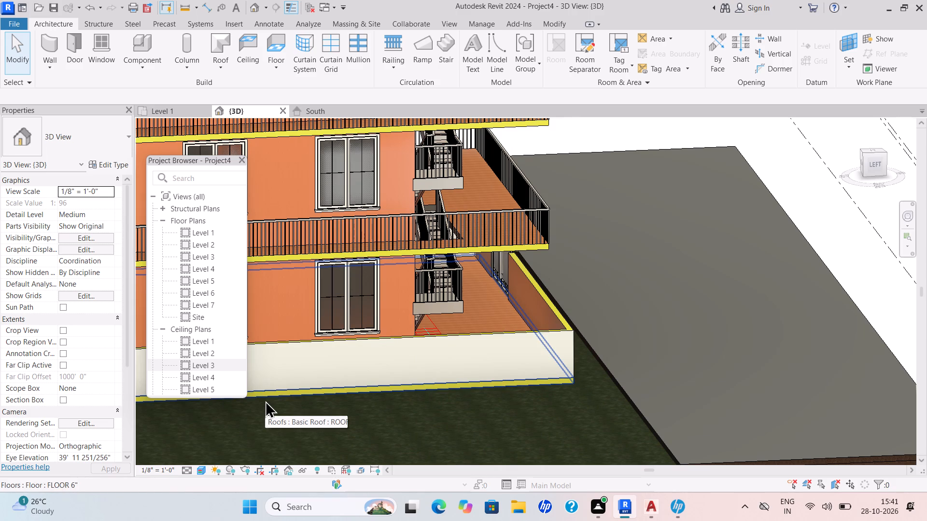
# Look through the project's loaded family categories to find the profile families.
pyautogui.scroll(-5, 185, 266)
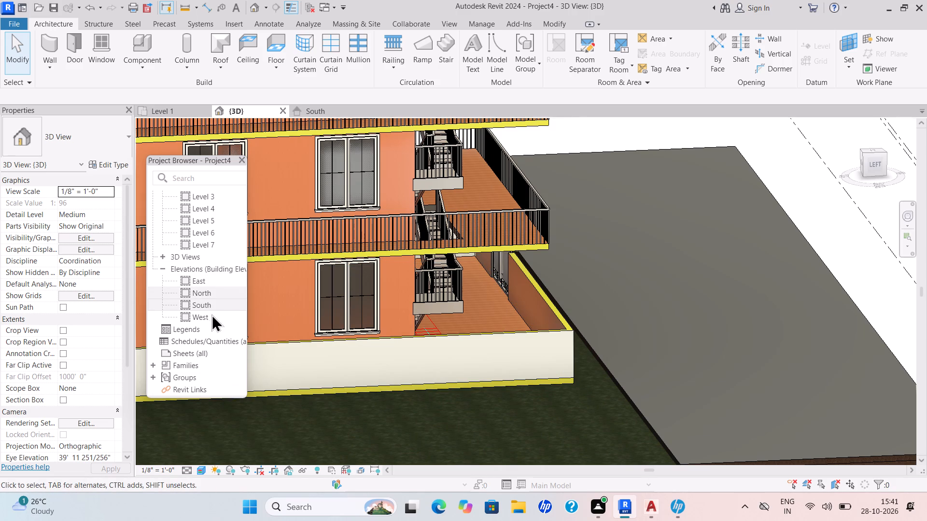
pyautogui.tripleClick(204, 362)
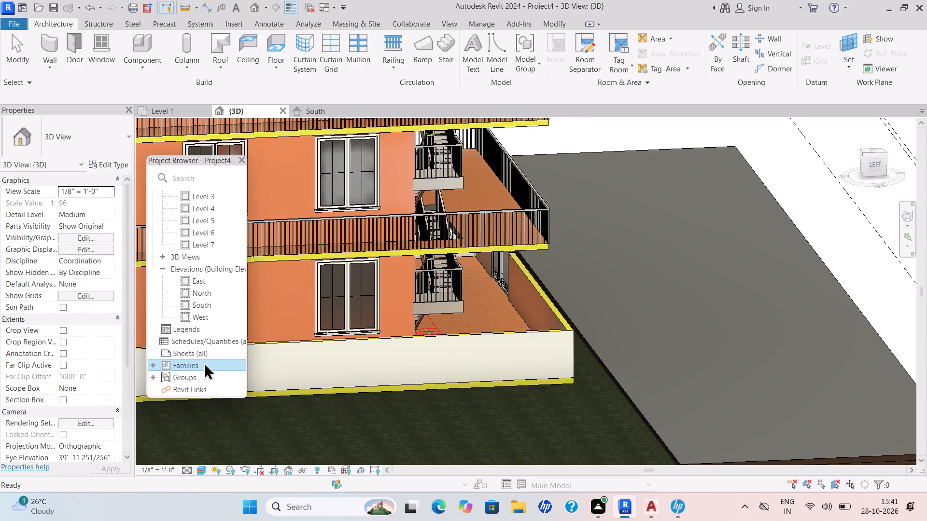
pyautogui.scroll(1, 204, 368)
pyautogui.scroll(-2, 204, 368)
pyautogui.scroll(2, 204, 368)
pyautogui.scroll(-1, 204, 368)
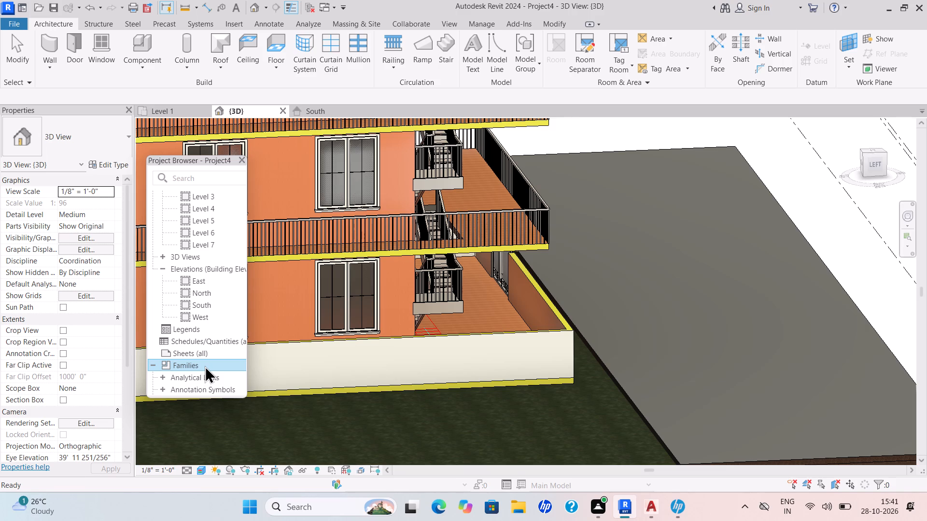
pyautogui.scroll(-2, 205, 366)
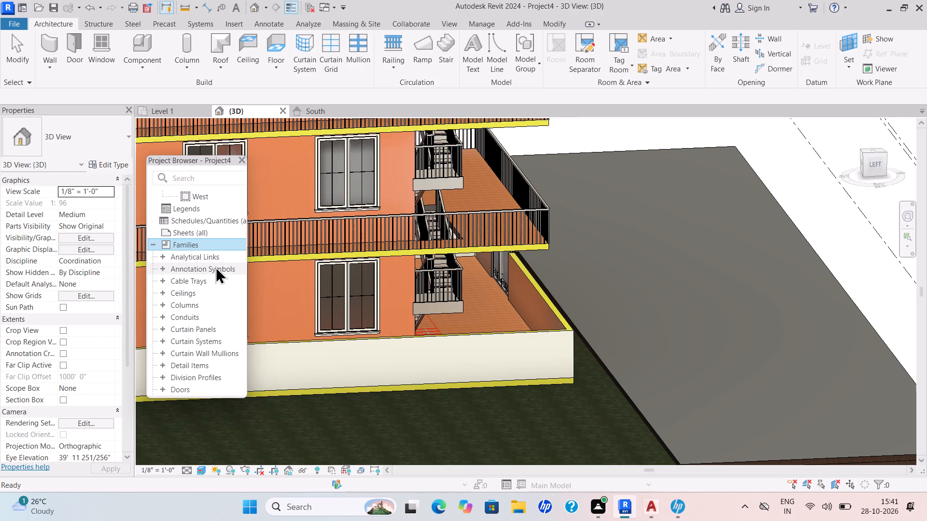
pyautogui.scroll(1, 204, 313)
pyautogui.scroll(-1, 204, 317)
pyautogui.scroll(-2, 195, 366)
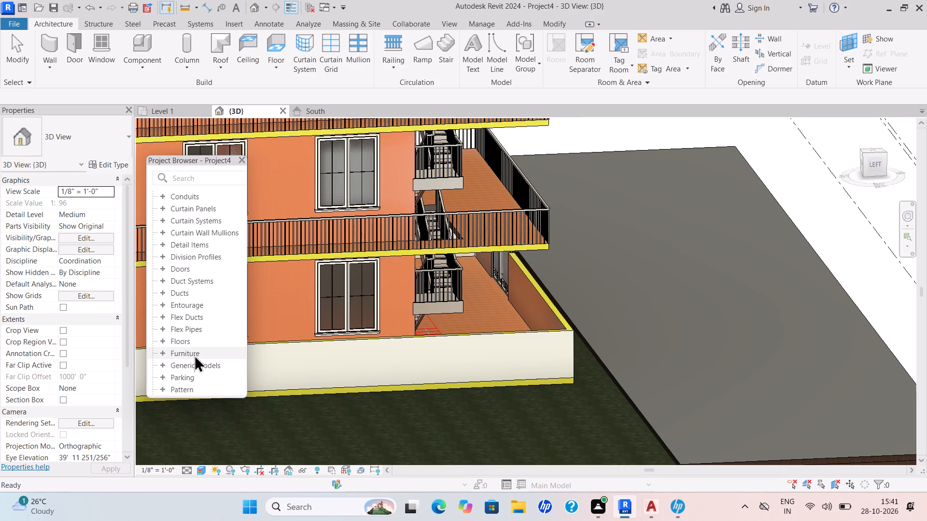
pyautogui.scroll(-1, 192, 369)
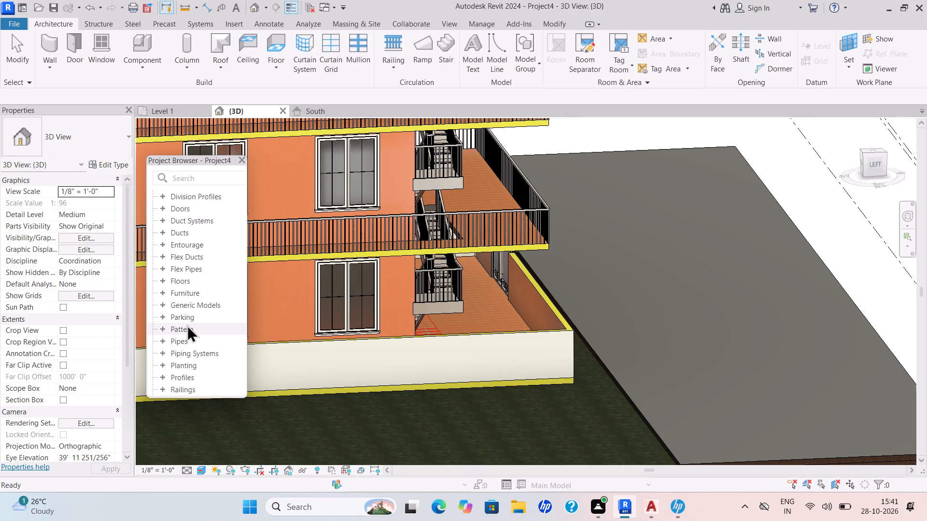
pyautogui.scroll(3, 185, 273)
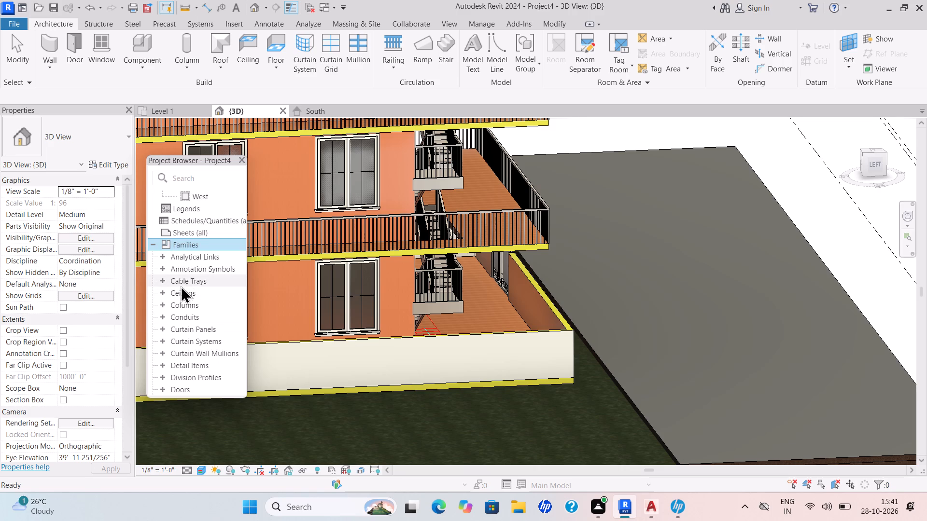
pyautogui.scroll(-4, 185, 303)
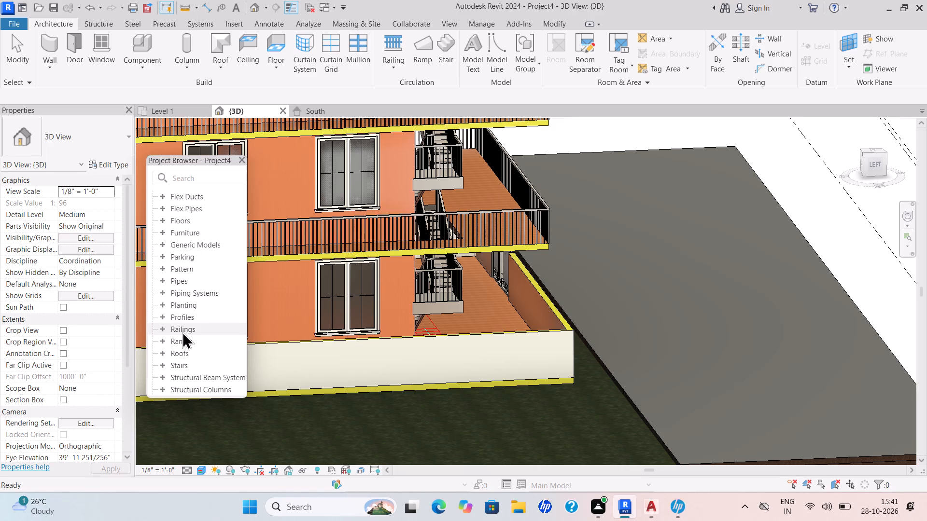
pyautogui.scroll(-3, 176, 356)
pyautogui.scroll(1, 173, 361)
pyautogui.scroll(-1, 173, 361)
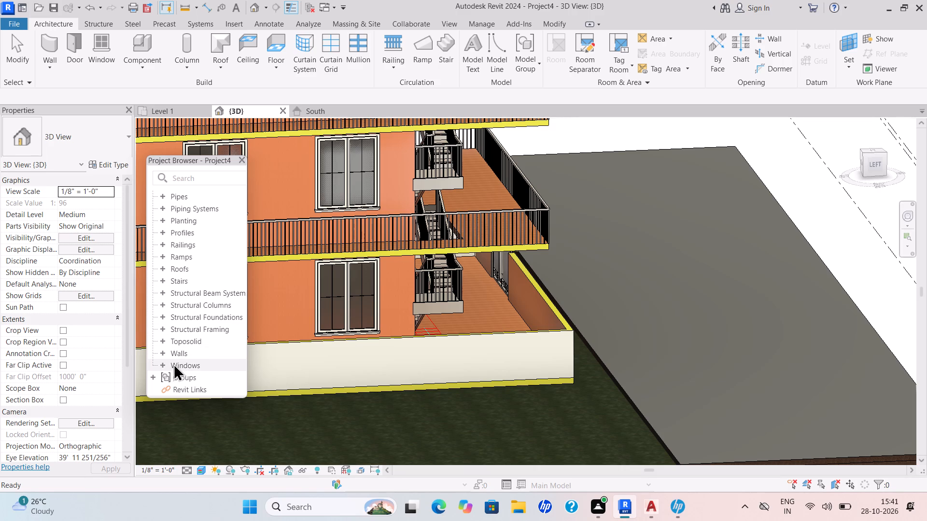
pyautogui.scroll(-1, 173, 363)
# Review the type properties of the 1 Brick type in the Reveal-Brick Course profile family.
pyautogui.doubleClick(188, 234)
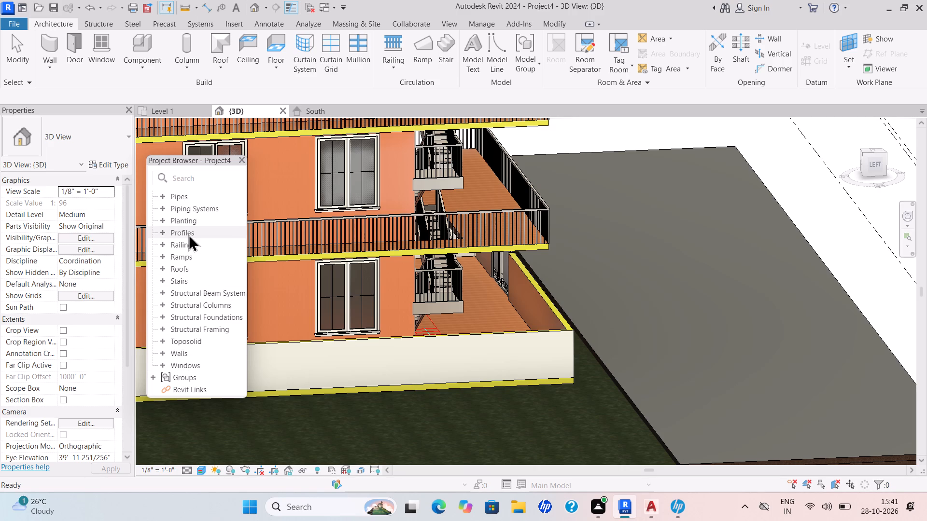
pyautogui.click(188, 234)
pyautogui.doubleClick(189, 342)
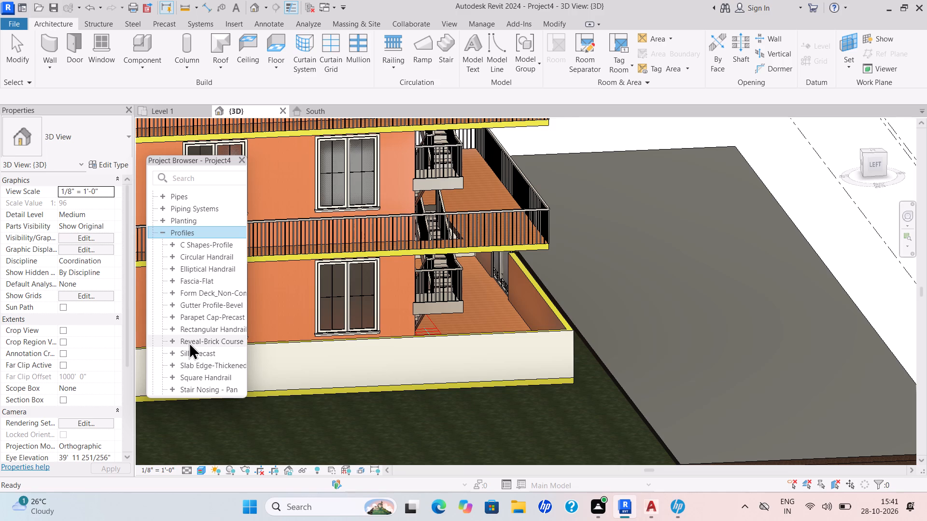
pyautogui.scroll(-1, 206, 375)
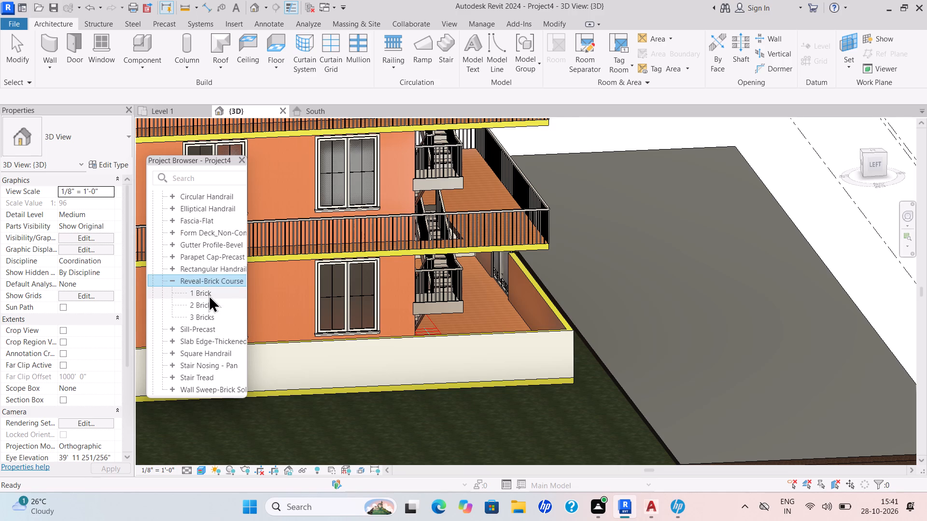
pyautogui.doubleClick(209, 295)
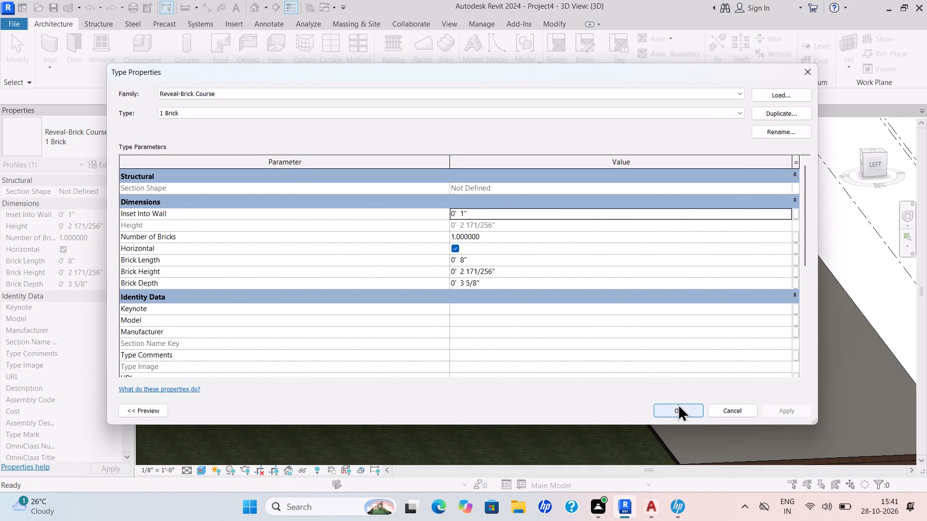
pyautogui.click(678, 404)
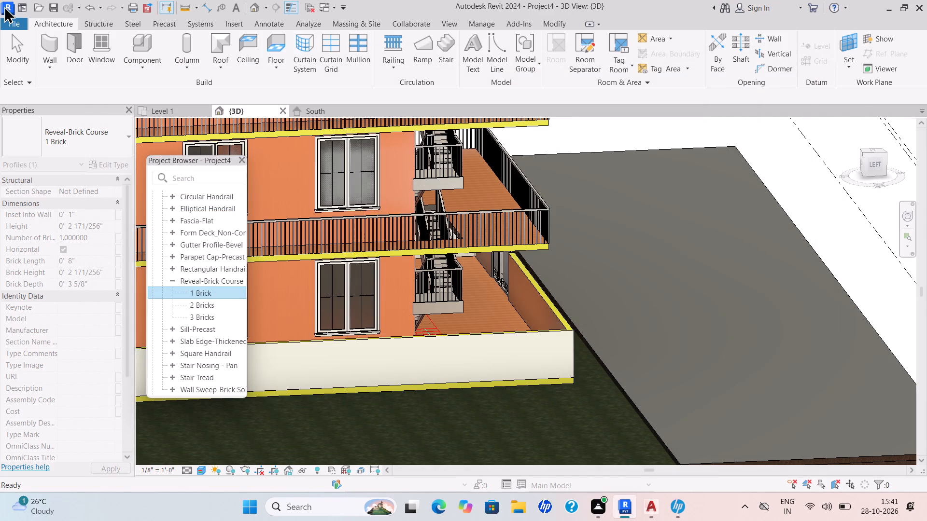
# Start a wall reveal and set its type's profile to Reveal-Brick Course : 1 Brick.
pyautogui.click(49, 71)
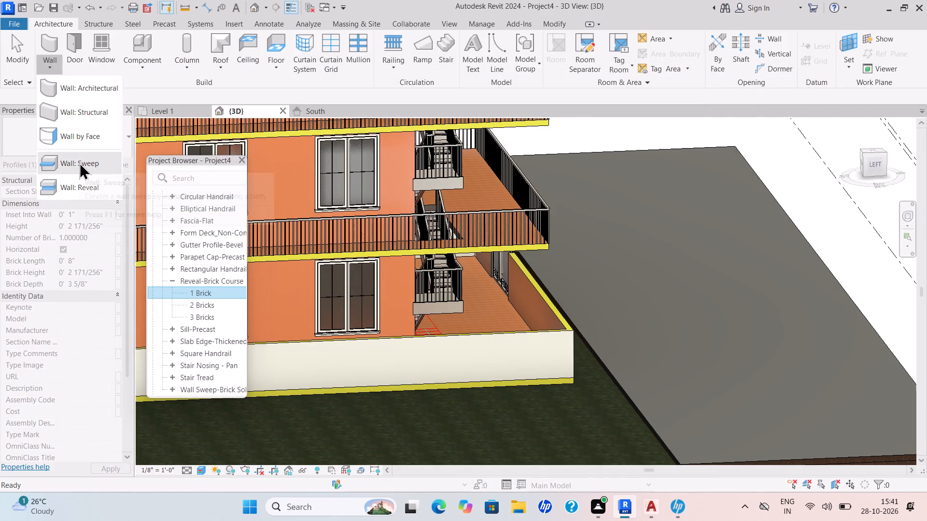
pyautogui.click(80, 190)
pyautogui.click(116, 164)
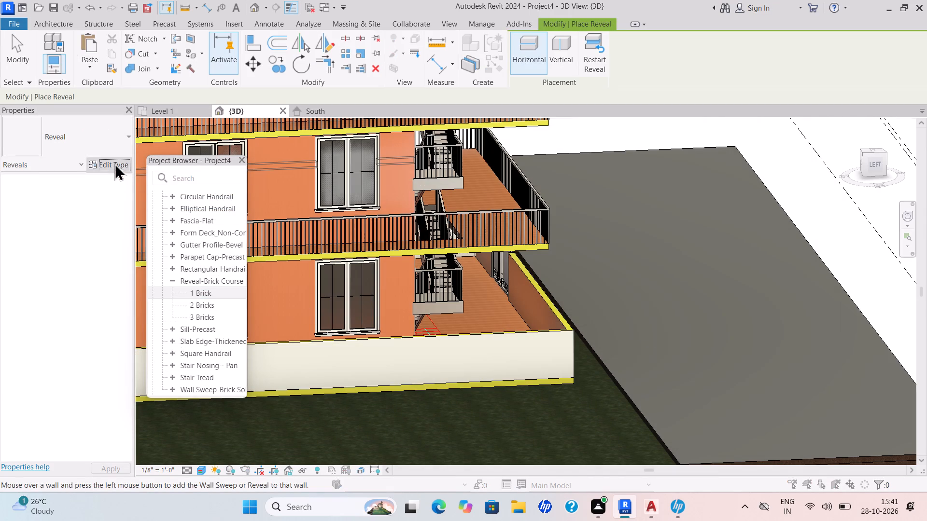
pyautogui.click(795, 213)
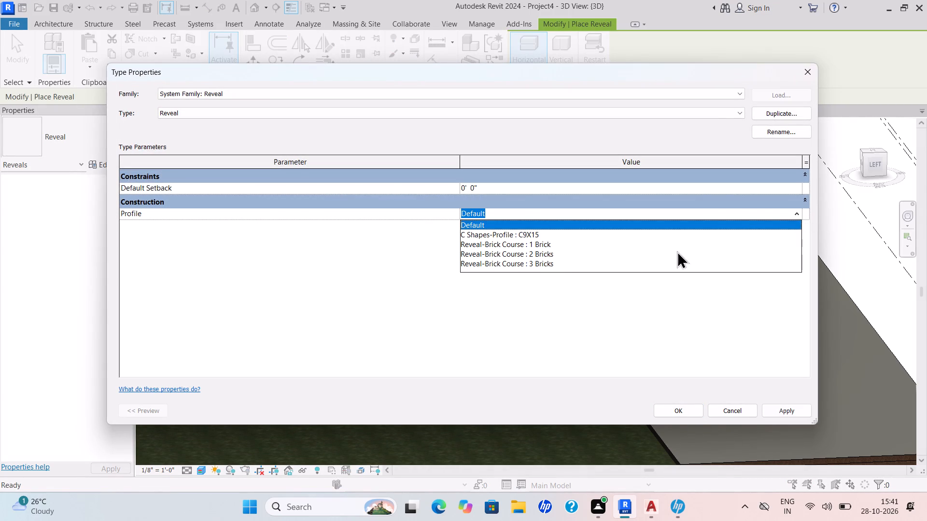
pyautogui.click(531, 246)
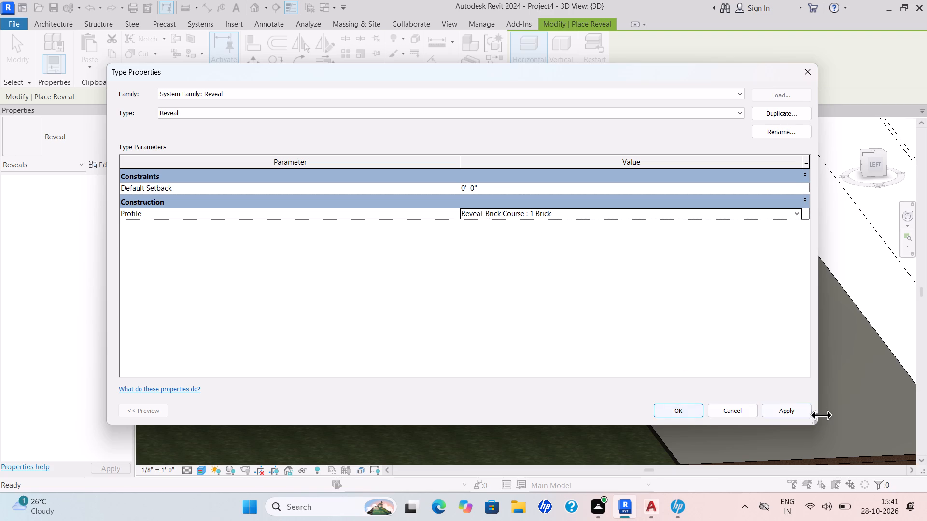
pyautogui.click(795, 406)
pyautogui.click(673, 403)
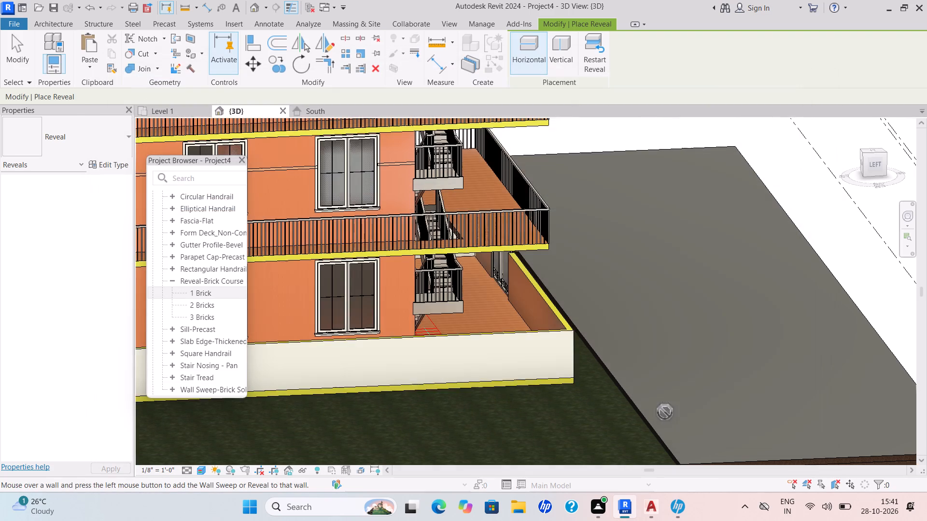
# Place one horizontal reveal along the outer face of the compound wall on the model's left face, about 5" above Level 1.
pyautogui.scroll(7, 523, 381)
pyautogui.scroll(-1, 533, 378)
pyautogui.keyDown('shift'); pyautogui.moveTo(533, 378); pyautogui.dragTo(531, 349, button='middle'); pyautogui.keyUp('shift')
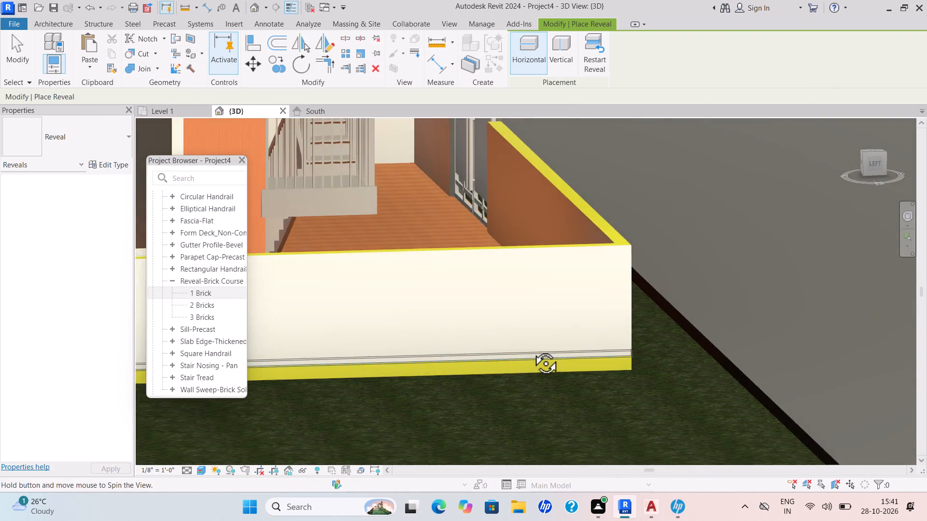
pyautogui.keyDown('shift'); pyautogui.moveTo(531, 349); pyautogui.dragTo(531, 348, button='middle'); pyautogui.keyUp('shift')
pyautogui.scroll(1, 531, 348)
pyautogui.moveTo(531, 348); pyautogui.dragTo(510, 423, button='middle')
pyautogui.scroll(3, 527, 392)
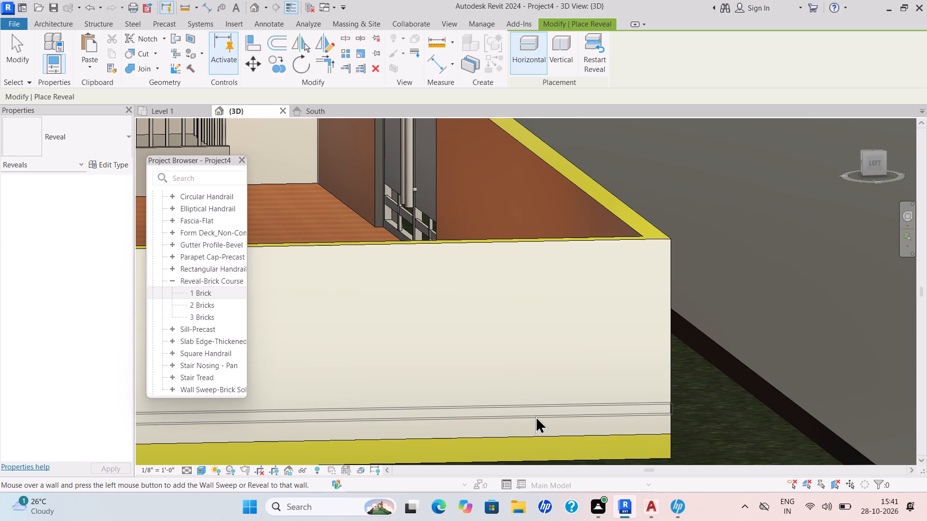
pyautogui.click(535, 416)
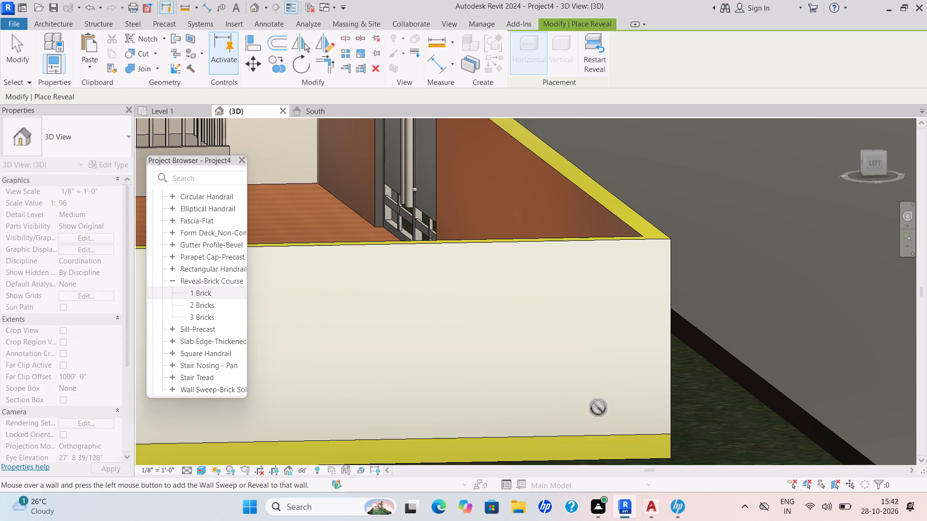
pyautogui.press('Escape')
pyautogui.press('Escape')
pyautogui.press('Escape')
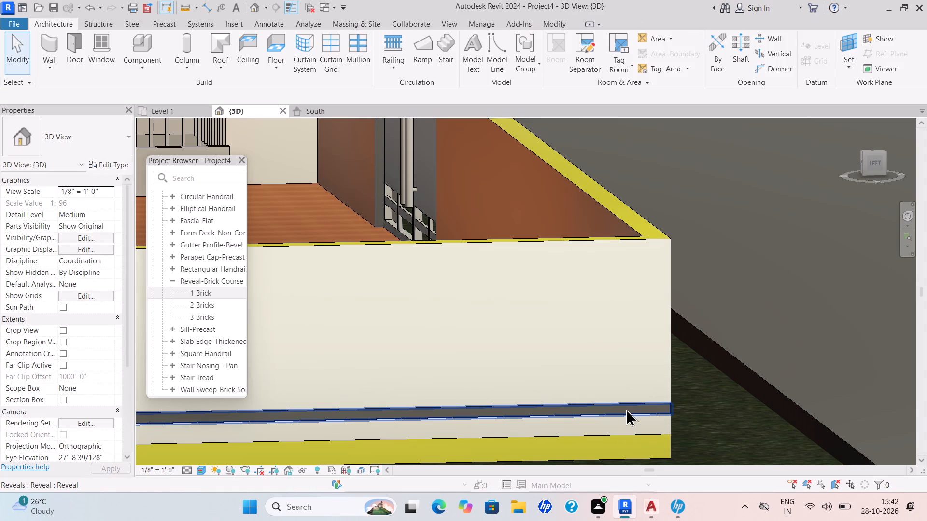
# Set the compound wall reveal's offset from Level 1 to 1'.
pyautogui.click(626, 409)
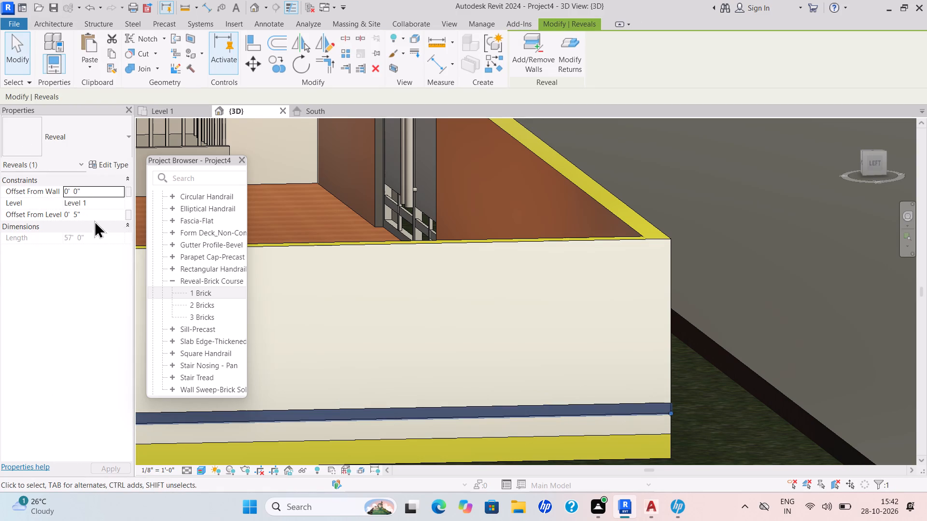
pyautogui.moveTo(87, 218); pyautogui.dragTo(62, 253)
pyautogui.press('BackSpace')
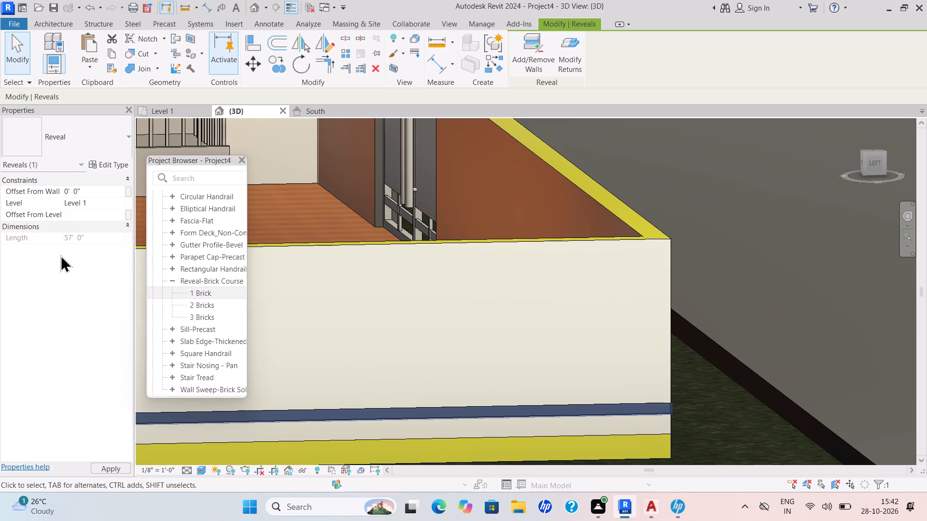
pyautogui.write("1'")
pyautogui.press('Return')
pyautogui.scroll(-1, 268, 280)
pyautogui.scroll(-1, 347, 361)
pyautogui.moveTo(346, 363); pyautogui.dragTo(468, 325, button='middle')
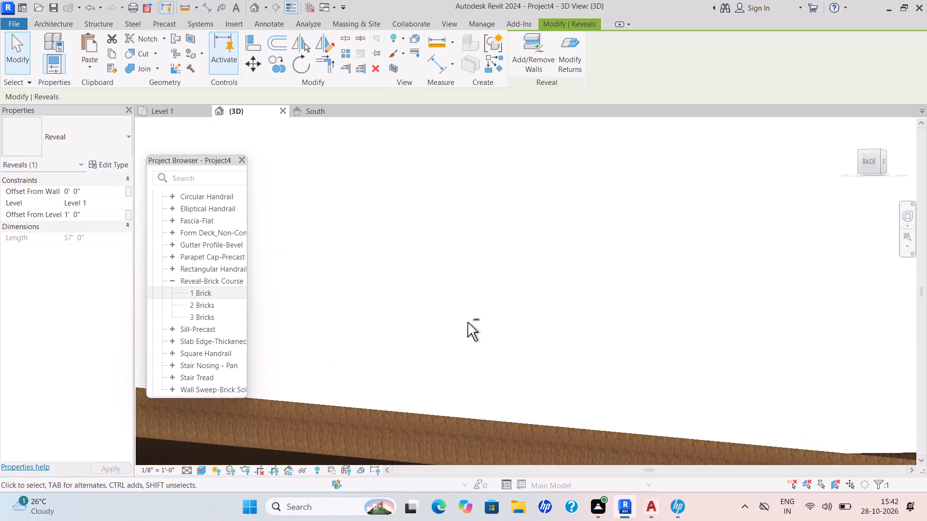
# Extend the compound wall reveal from the left face onto the adjoining wall along the model's back face.
pyautogui.scroll(-3, 462, 323)
pyautogui.moveTo(457, 338); pyautogui.dragTo(458, 437, button='middle')
pyautogui.keyDown('shift'); pyautogui.scroll(-1, 456, 436); pyautogui.keyUp('shift')
pyautogui.moveTo(459, 395); pyautogui.dragTo(491, 367, button='middle')
pyautogui.scroll(-4, 456, 391)
pyautogui.scroll(1, 493, 366)
pyautogui.scroll(-1, 493, 366)
pyautogui.moveTo(561, 345); pyautogui.dragTo(578, 340, button='middle')
pyautogui.scroll(-2, 561, 345)
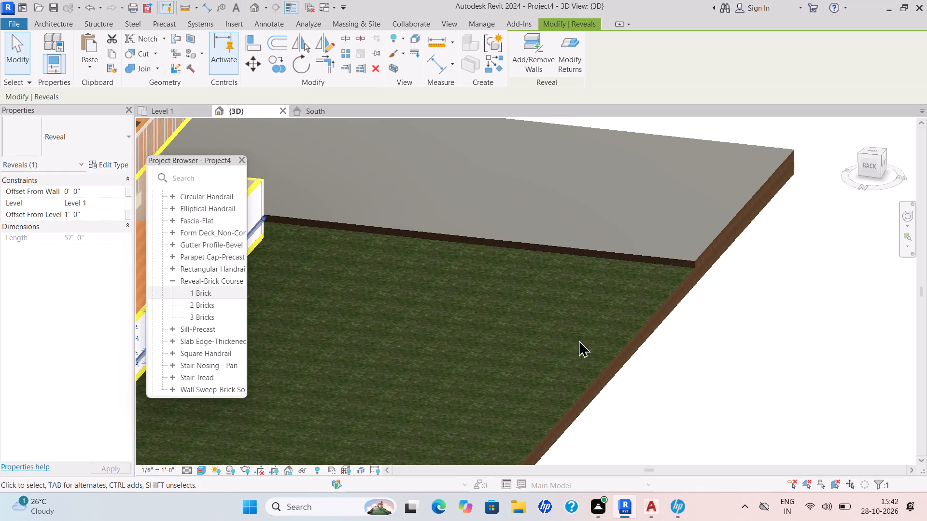
pyautogui.scroll(-2, 578, 340)
pyautogui.moveTo(578, 340); pyautogui.dragTo(592, 331, button='middle')
pyautogui.scroll(-2, 486, 360)
pyautogui.moveTo(486, 360); pyautogui.dragTo(518, 335, button='middle')
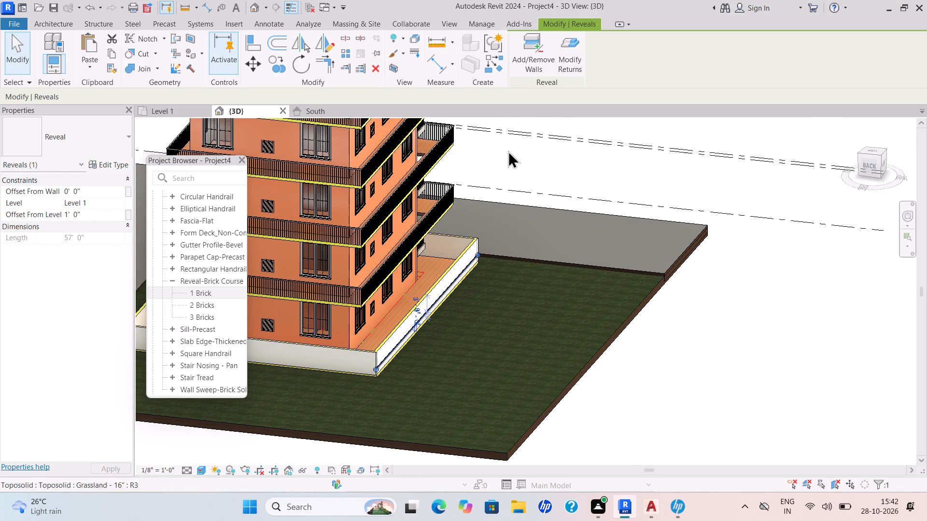
pyautogui.click(516, 57)
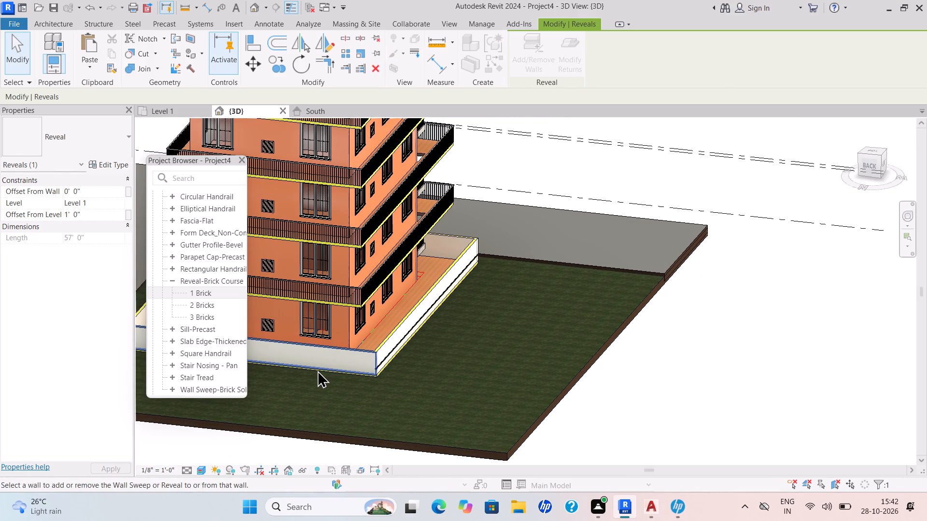
pyautogui.click(317, 370)
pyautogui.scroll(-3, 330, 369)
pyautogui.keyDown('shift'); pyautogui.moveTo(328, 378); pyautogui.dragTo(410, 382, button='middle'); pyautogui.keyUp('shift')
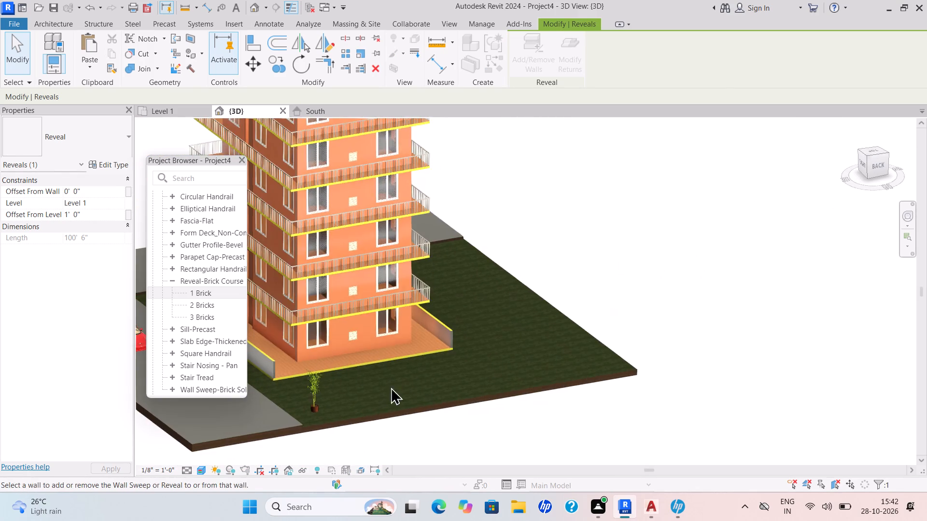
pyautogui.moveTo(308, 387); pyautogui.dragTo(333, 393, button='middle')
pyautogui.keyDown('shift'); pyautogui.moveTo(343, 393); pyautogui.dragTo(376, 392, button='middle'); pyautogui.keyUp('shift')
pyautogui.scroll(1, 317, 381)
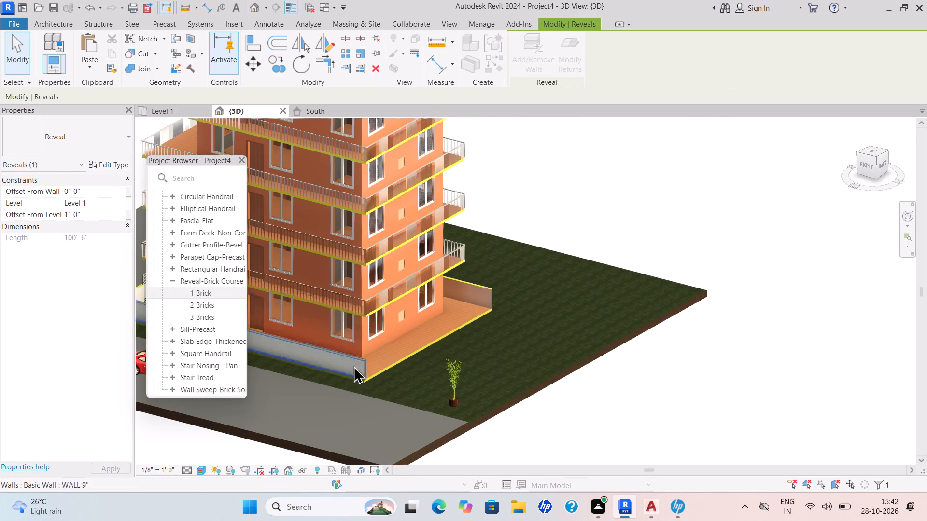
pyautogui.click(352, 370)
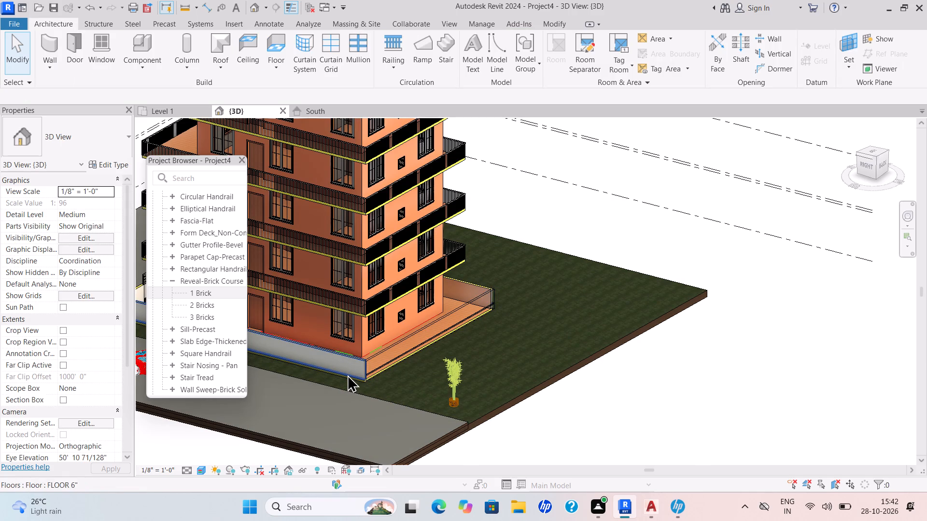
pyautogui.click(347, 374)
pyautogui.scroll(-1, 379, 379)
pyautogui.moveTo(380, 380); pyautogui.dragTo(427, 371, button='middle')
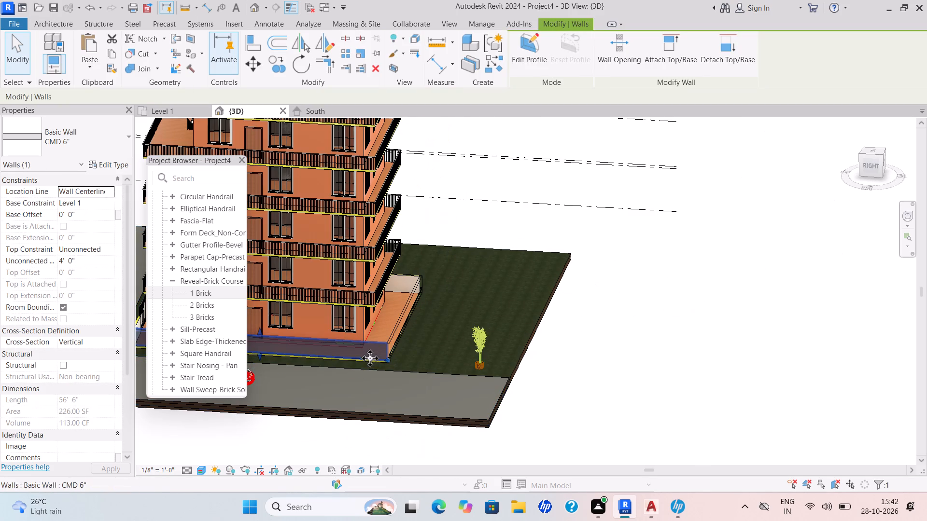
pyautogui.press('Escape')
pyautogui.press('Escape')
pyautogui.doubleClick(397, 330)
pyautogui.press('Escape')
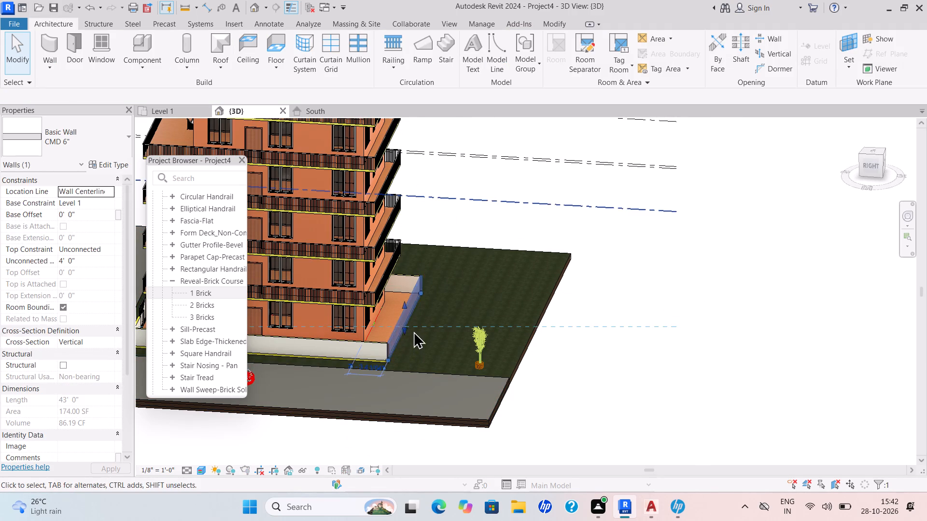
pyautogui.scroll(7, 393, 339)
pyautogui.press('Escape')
# Add the compound wall on the model's right face to the existing reveal so it wraps around the corner.
pyautogui.scroll(1, 383, 361)
pyautogui.scroll(-1, 383, 361)
pyautogui.scroll(3, 383, 361)
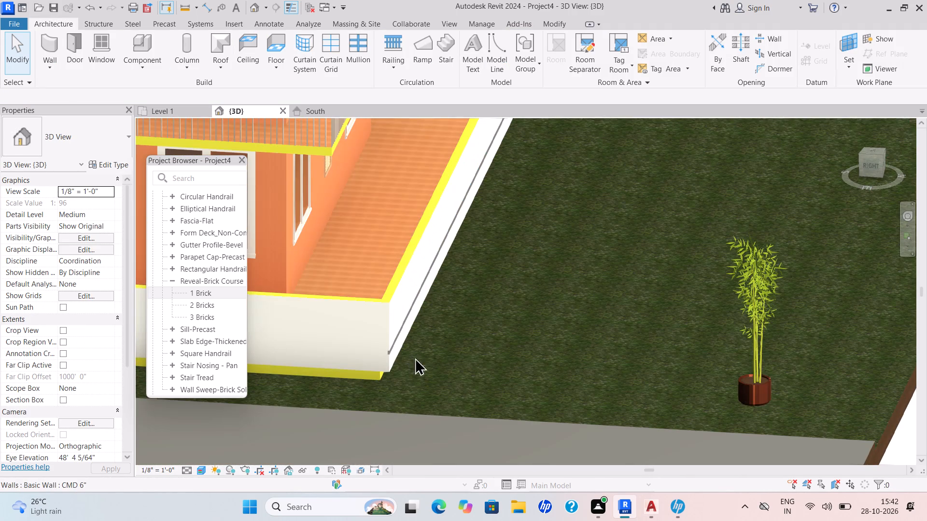
pyautogui.click(395, 343)
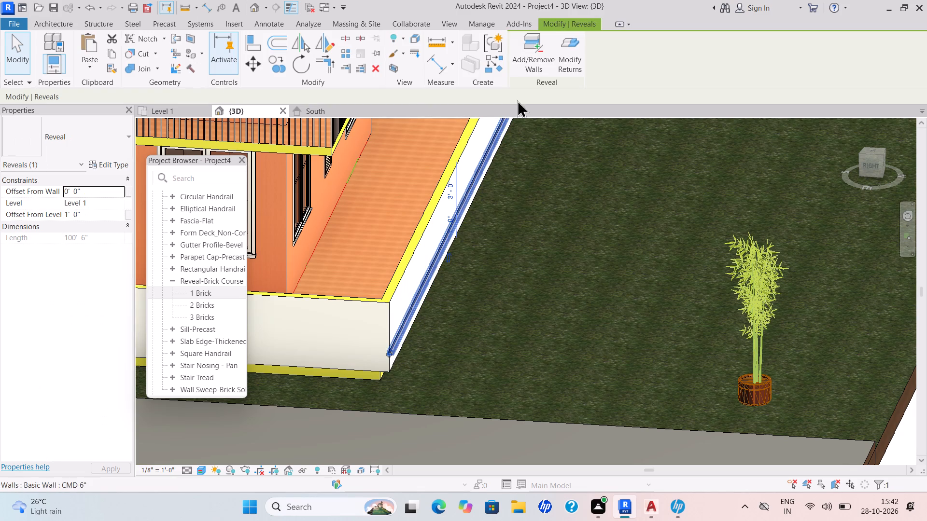
pyautogui.click(518, 57)
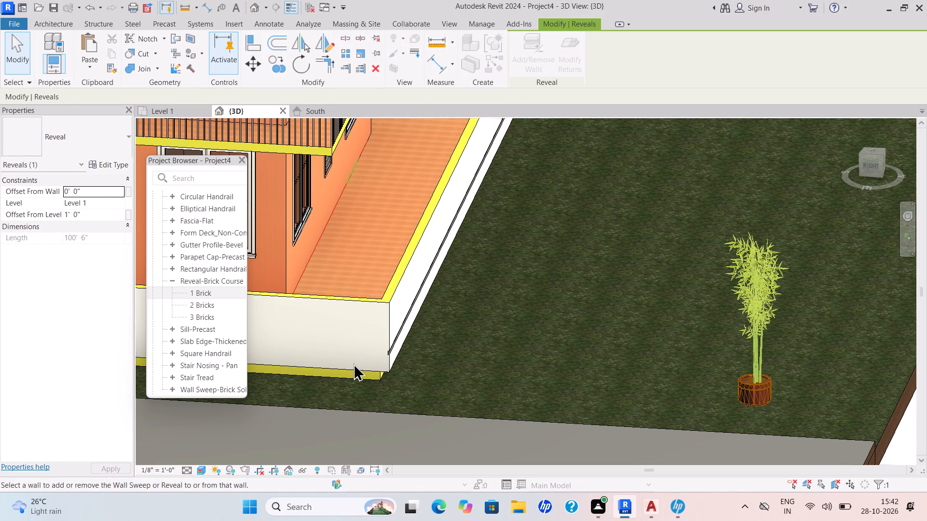
pyautogui.click(353, 370)
# Copy the compound wall reveal 1' upward, starting from its front end on the model's left face.
pyautogui.scroll(-4, 353, 370)
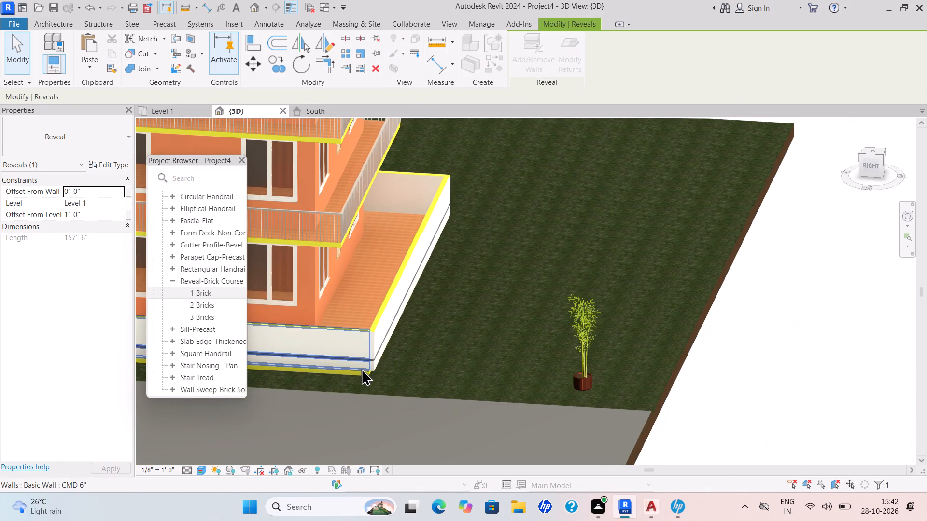
pyautogui.scroll(-4, 407, 370)
pyautogui.keyDown('shift'); pyautogui.scroll(-1, 312, 398); pyautogui.keyUp('shift')
pyautogui.keyDown('shift'); pyautogui.moveTo(310, 398); pyautogui.dragTo(502, 363, button='middle'); pyautogui.keyUp('shift')
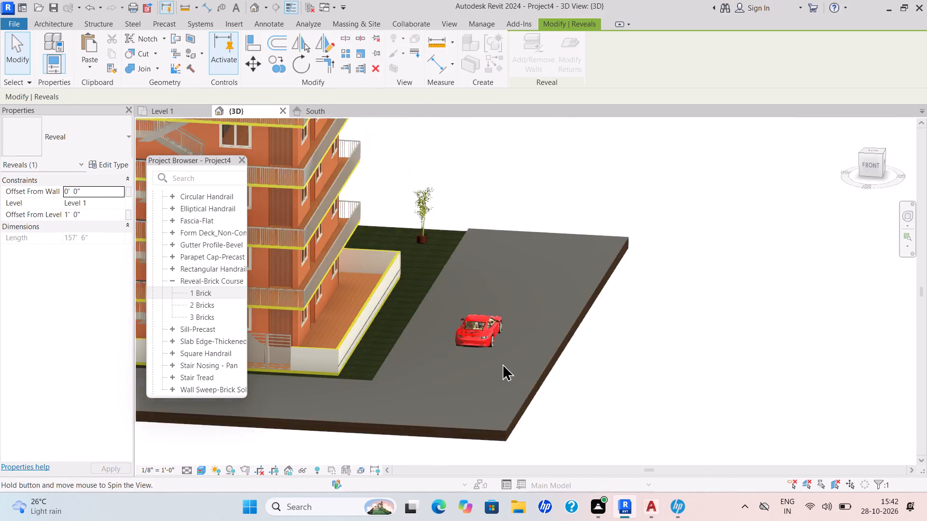
pyautogui.keyDown('shift'); pyautogui.moveTo(502, 363); pyautogui.dragTo(500, 369, button='middle'); pyautogui.keyUp('shift')
pyautogui.scroll(-1, 392, 376)
pyautogui.moveTo(391, 376); pyautogui.dragTo(501, 353, button='middle')
pyautogui.moveTo(340, 364); pyautogui.dragTo(389, 381, button='middle')
pyautogui.keyDown('shift'); pyautogui.scroll(1, 390, 381); pyautogui.keyUp('shift')
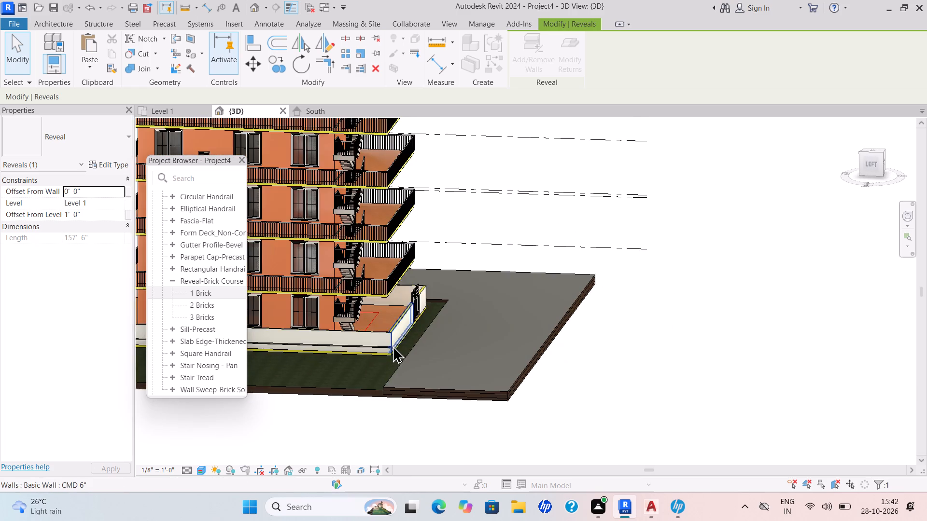
pyautogui.scroll(8, 393, 345)
pyautogui.scroll(-1, 383, 344)
pyautogui.scroll(4, 383, 344)
pyautogui.press('Escape')
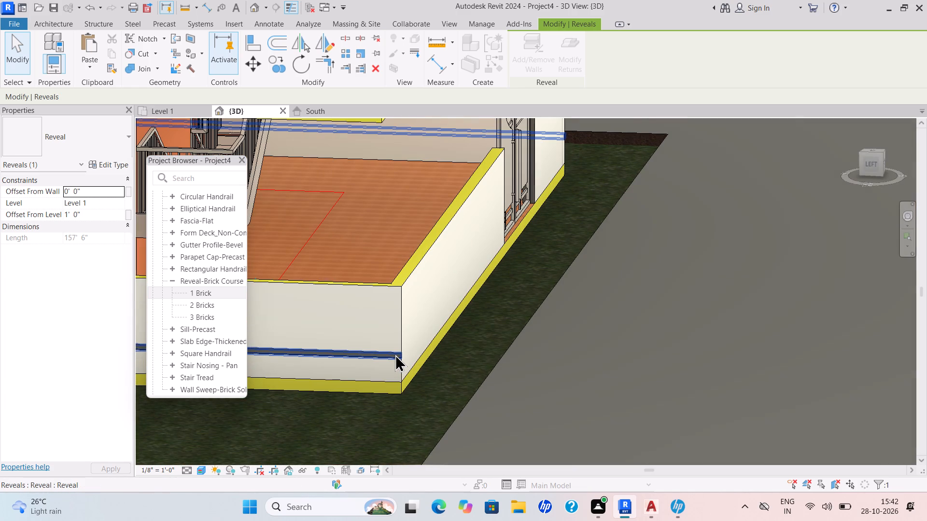
pyautogui.click(395, 354)
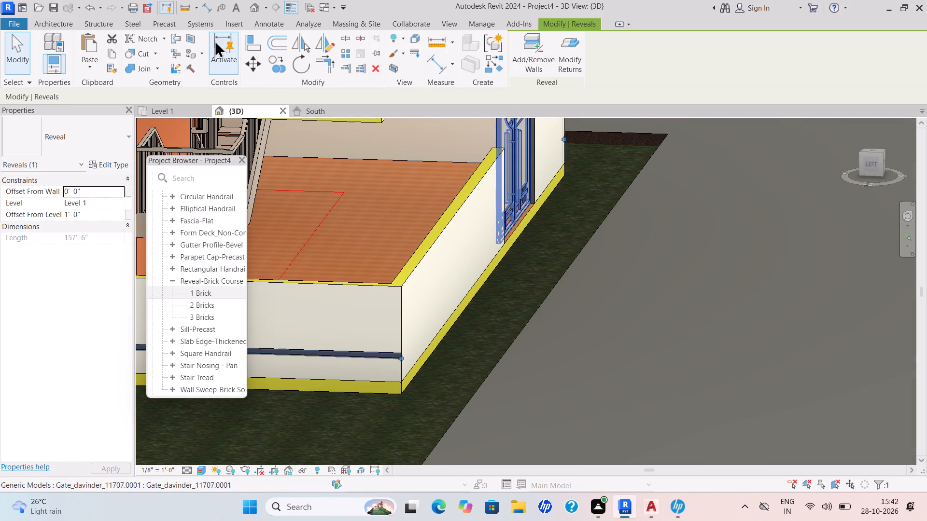
pyautogui.click(270, 55)
pyautogui.moveTo(393, 347); pyautogui.dragTo(388, 331)
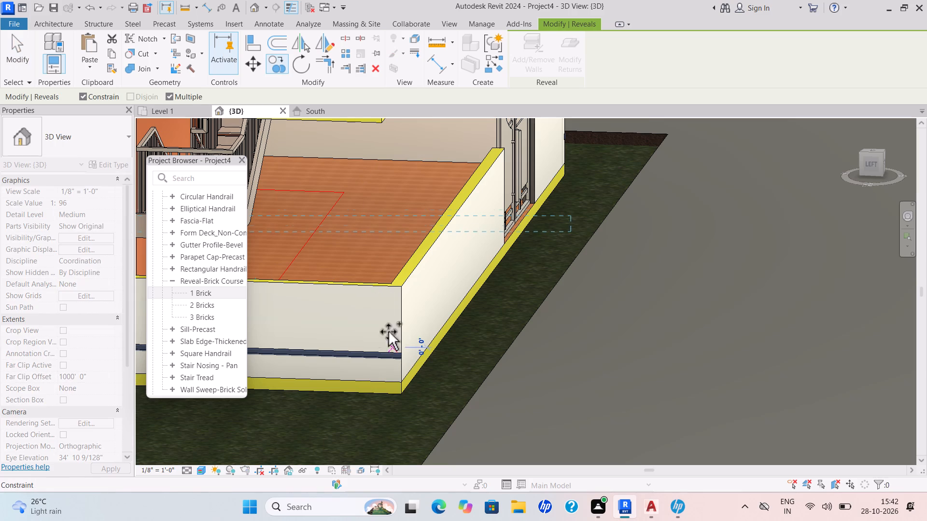
pyautogui.moveTo(388, 331); pyautogui.dragTo(387, 338)
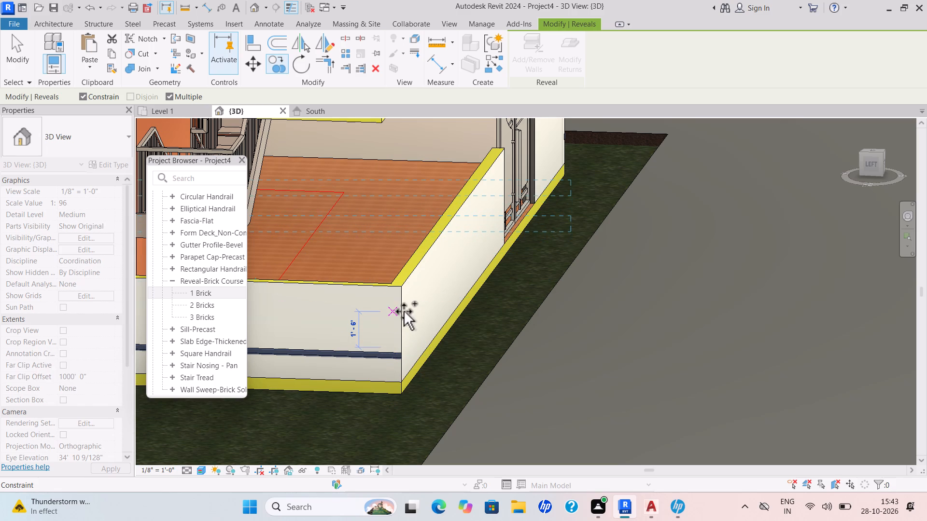
pyautogui.write("1'")
pyautogui.press('Return')
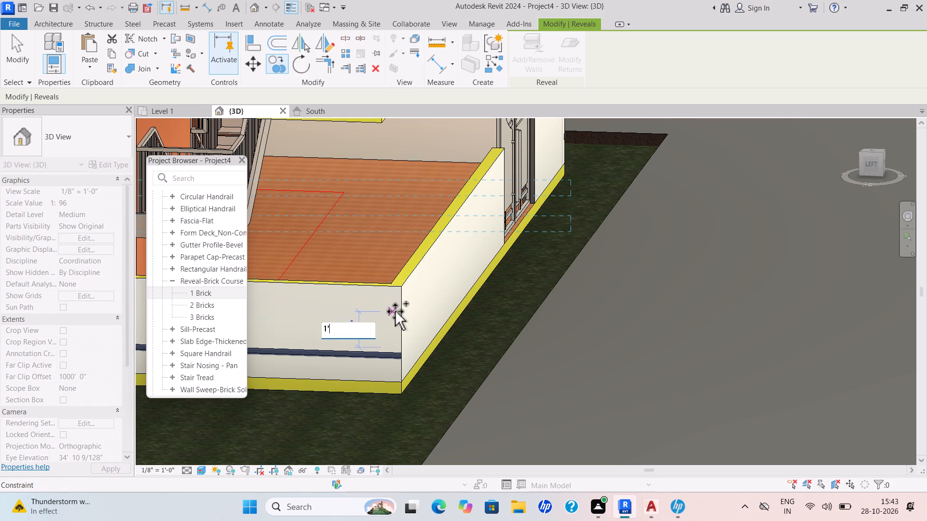
pyautogui.press('Return')
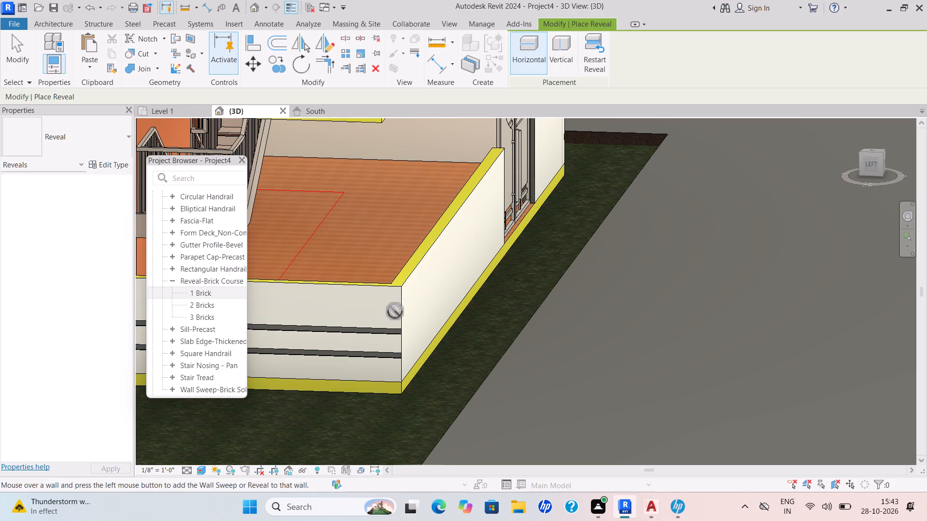
pyautogui.write("1'")
pyautogui.press('Return')
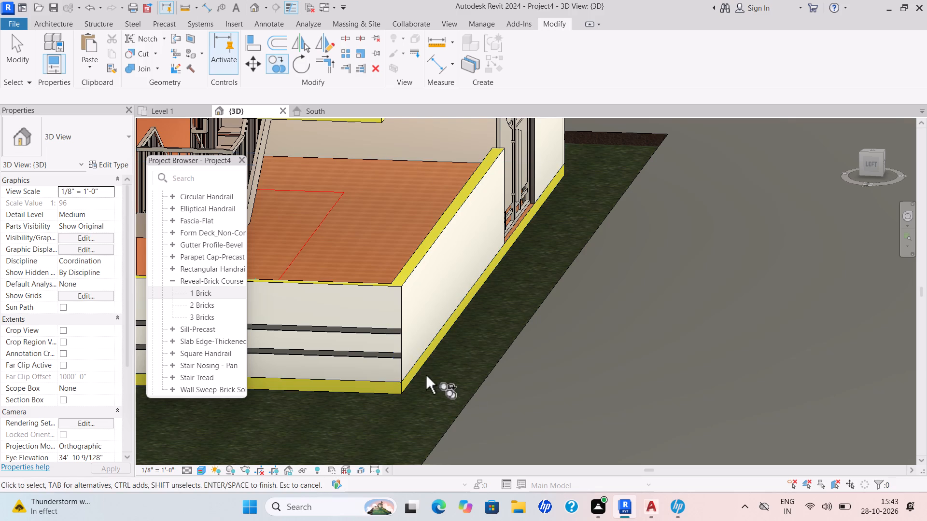
pyautogui.press('Escape')
pyautogui.press('Escape')
pyautogui.press('Escape')
# Copy the upper compound wall reveal another 1' upward.
pyautogui.click(394, 332)
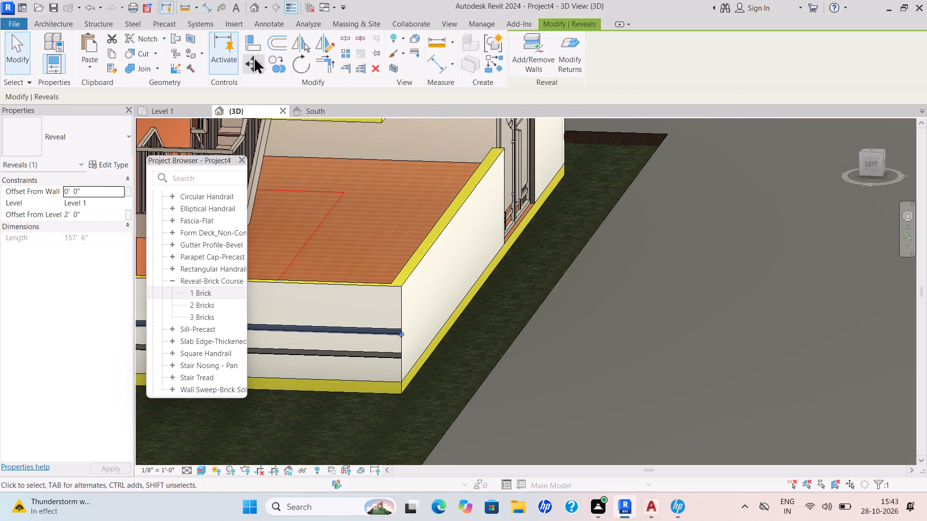
pyautogui.click(280, 67)
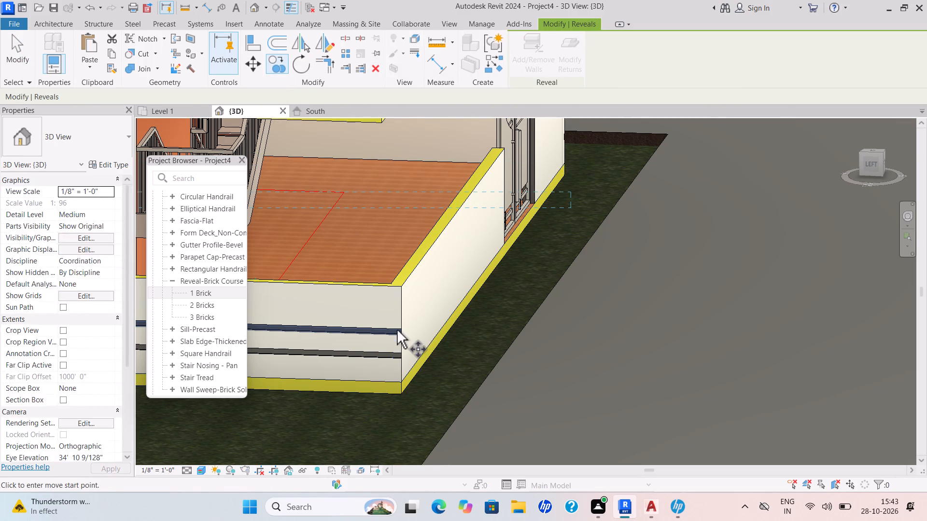
pyautogui.click(397, 330)
pyautogui.write("1'")
pyautogui.press('Return')
pyautogui.press('Return')
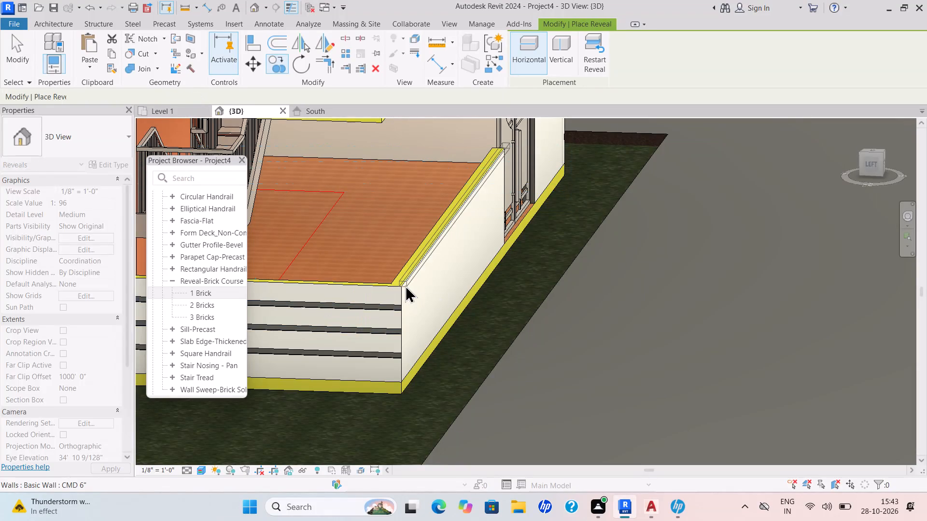
pyautogui.press('Escape')
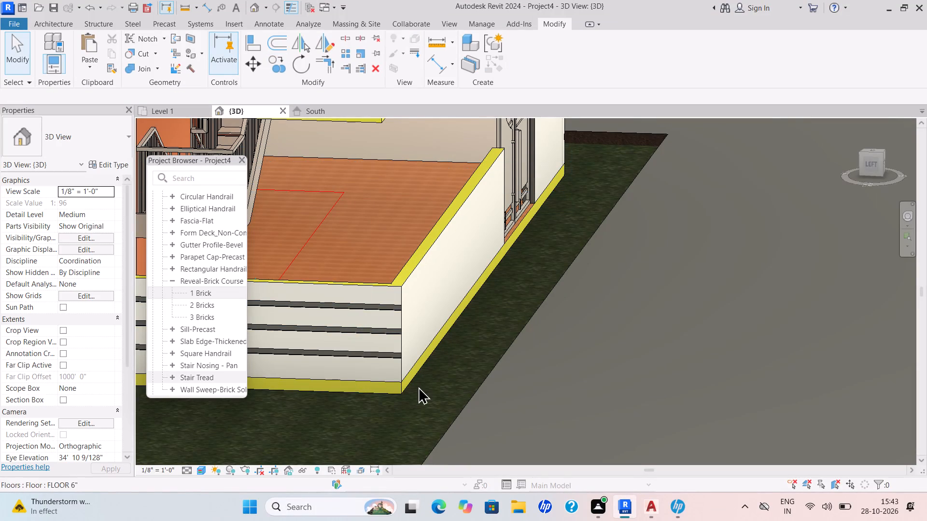
pyautogui.scroll(-2, 418, 386)
pyautogui.scroll(1, 418, 386)
pyautogui.press('Escape')
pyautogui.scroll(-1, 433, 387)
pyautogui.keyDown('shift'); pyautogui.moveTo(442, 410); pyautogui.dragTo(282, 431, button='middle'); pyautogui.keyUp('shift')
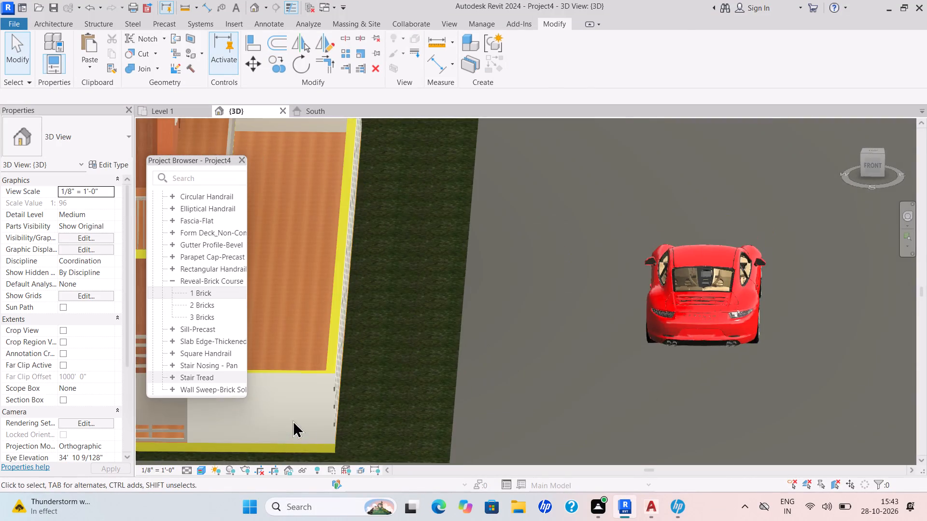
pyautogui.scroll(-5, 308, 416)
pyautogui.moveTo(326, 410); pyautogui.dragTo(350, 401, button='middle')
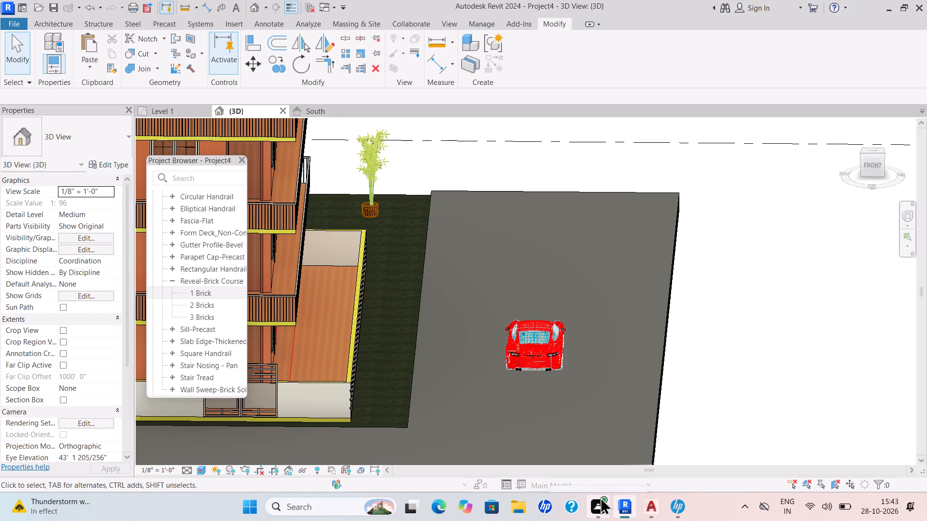
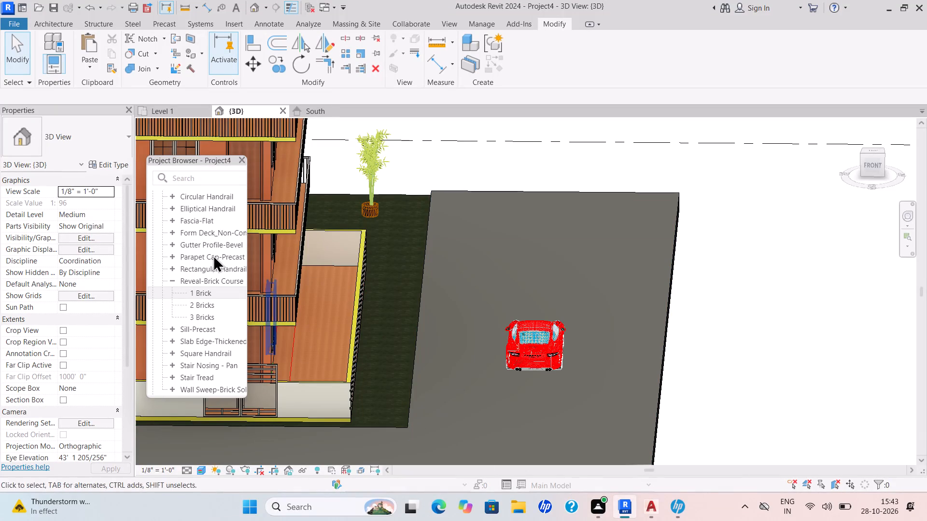
# Save the Revit project to the Desktop as a project file named F17.
pyautogui.click(14, 17)
pyautogui.click(14, 21)
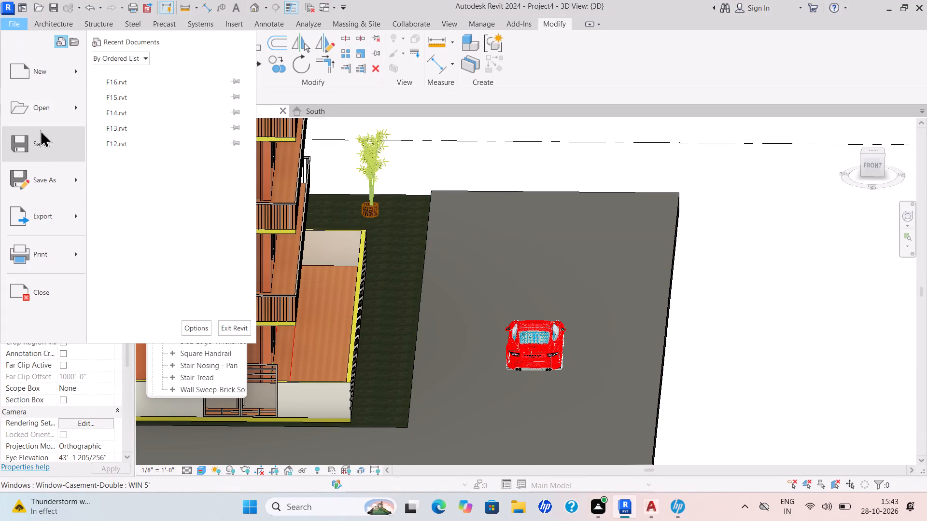
pyautogui.click(37, 180)
pyautogui.doubleClick(189, 137)
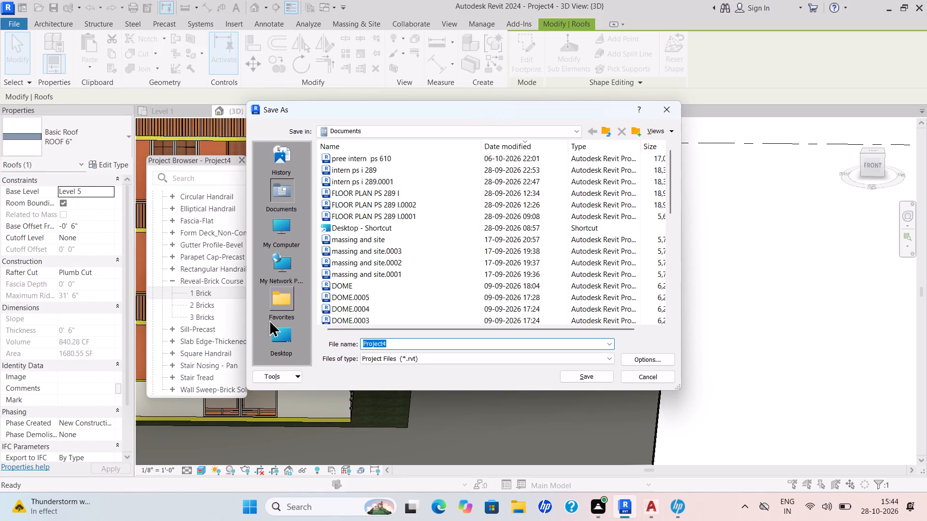
pyautogui.doubleClick(274, 330)
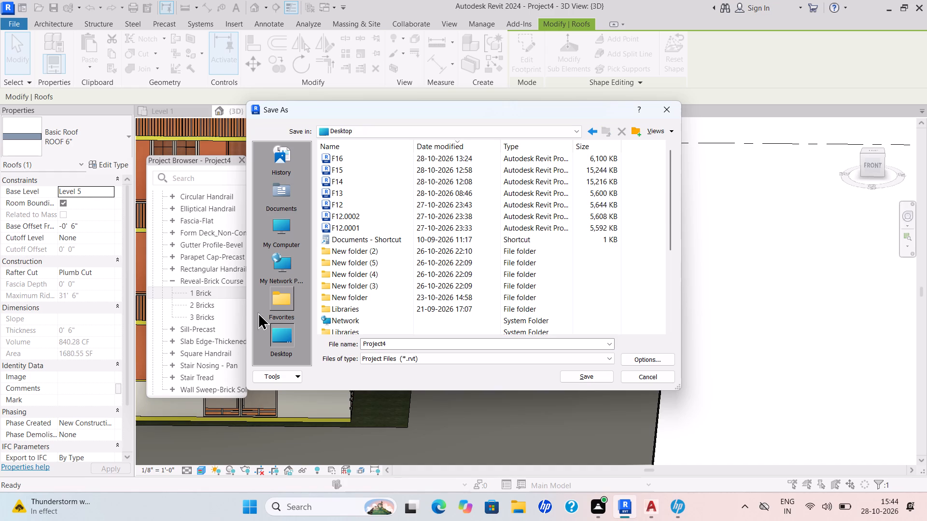
pyautogui.moveTo(295, 342); pyautogui.dragTo(288, 342)
pyautogui.click(288, 342)
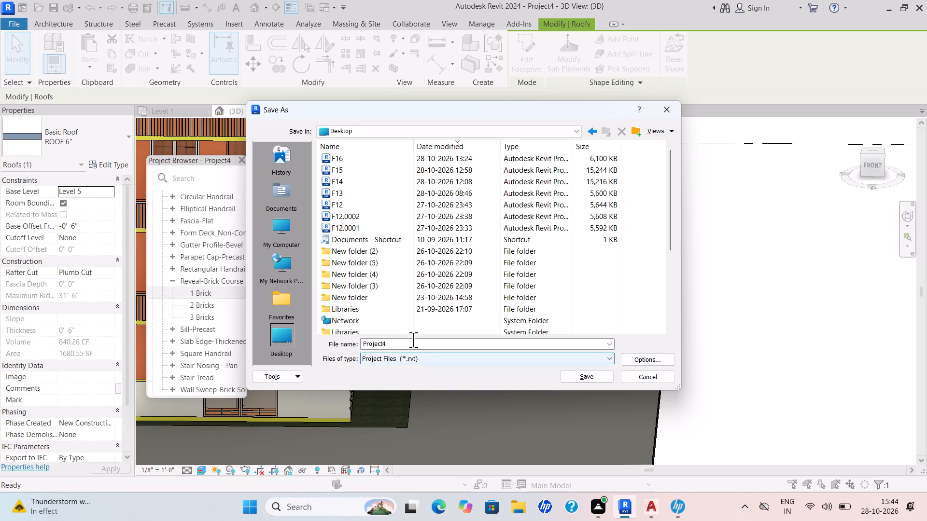
pyautogui.click(407, 341)
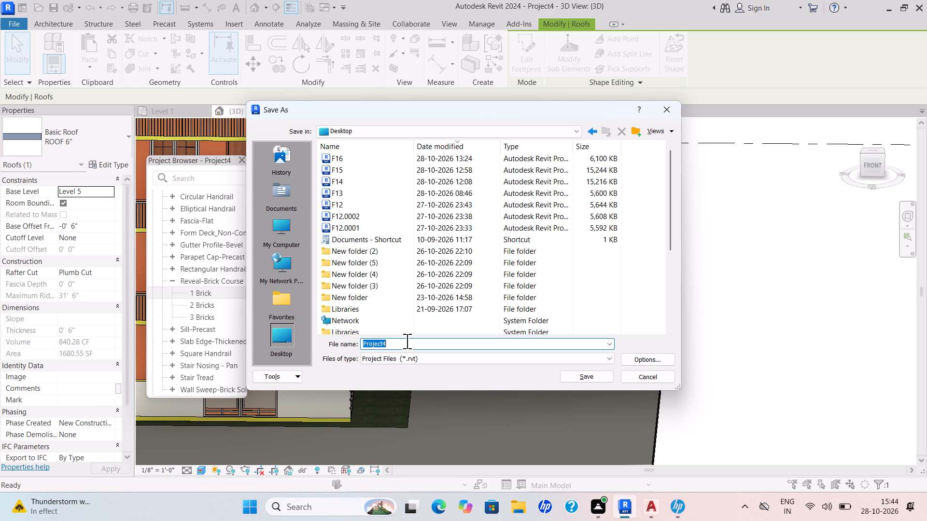
pyautogui.press('BackSpace')
pyautogui.press('f')
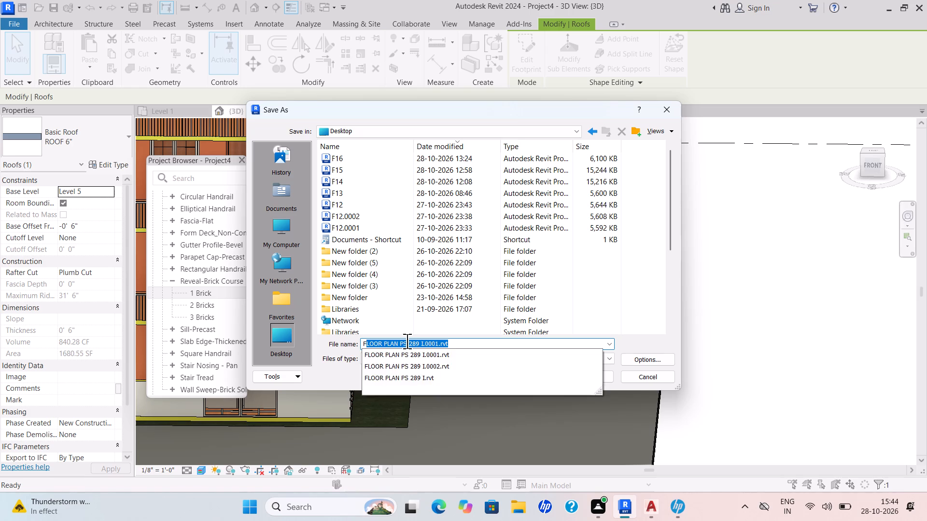
pyautogui.press('1')
pyautogui.press('7')
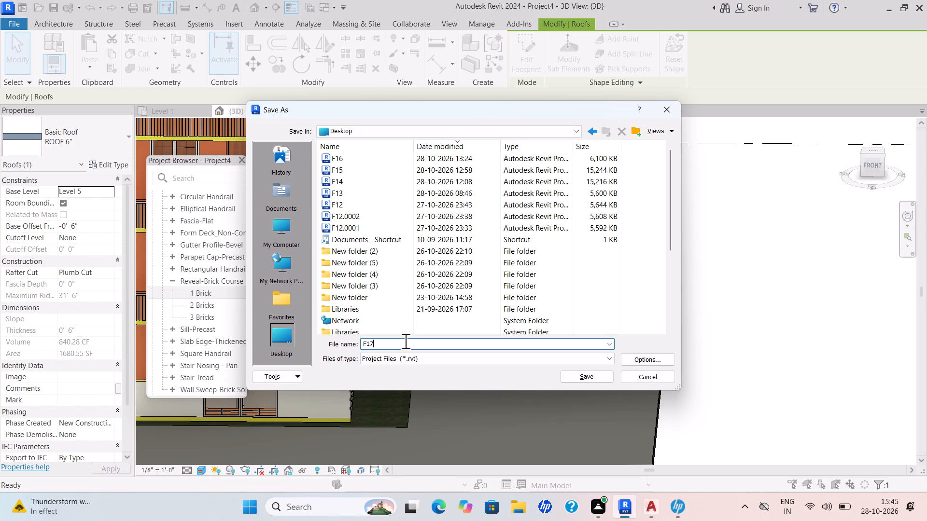
pyautogui.click(593, 378)
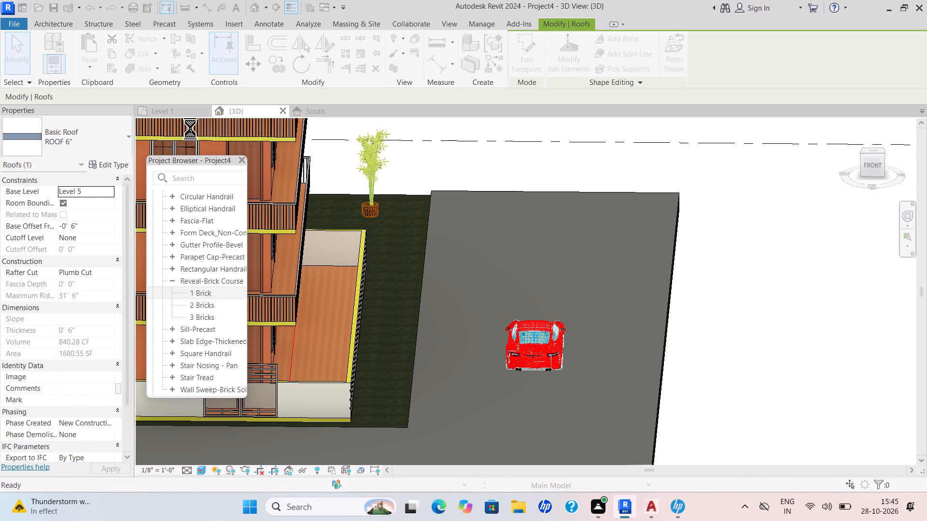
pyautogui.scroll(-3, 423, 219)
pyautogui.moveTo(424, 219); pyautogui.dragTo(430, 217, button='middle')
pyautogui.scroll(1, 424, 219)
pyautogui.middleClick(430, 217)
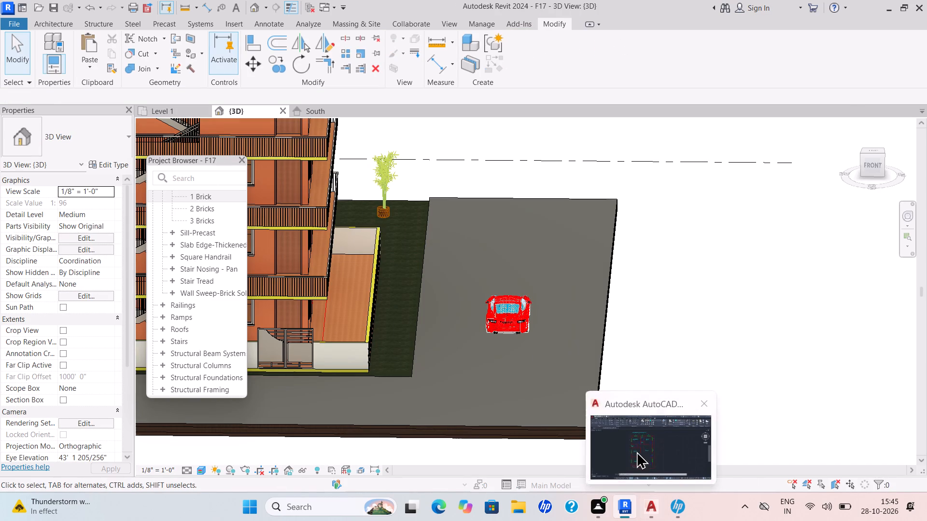
# Switch to AutoCAD and open the drawing from Documents whose name ends in PPS 1697.
pyautogui.click(636, 451)
pyautogui.click(15, 14)
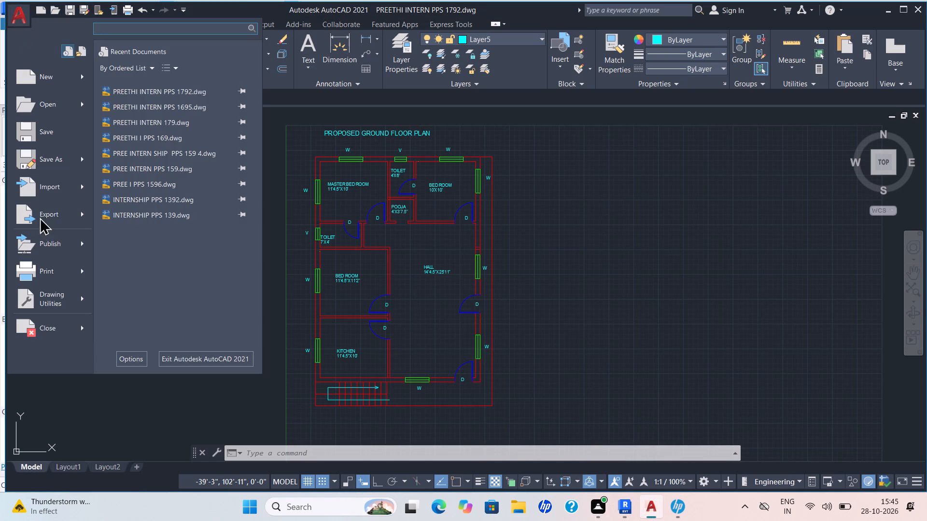
pyautogui.click(59, 110)
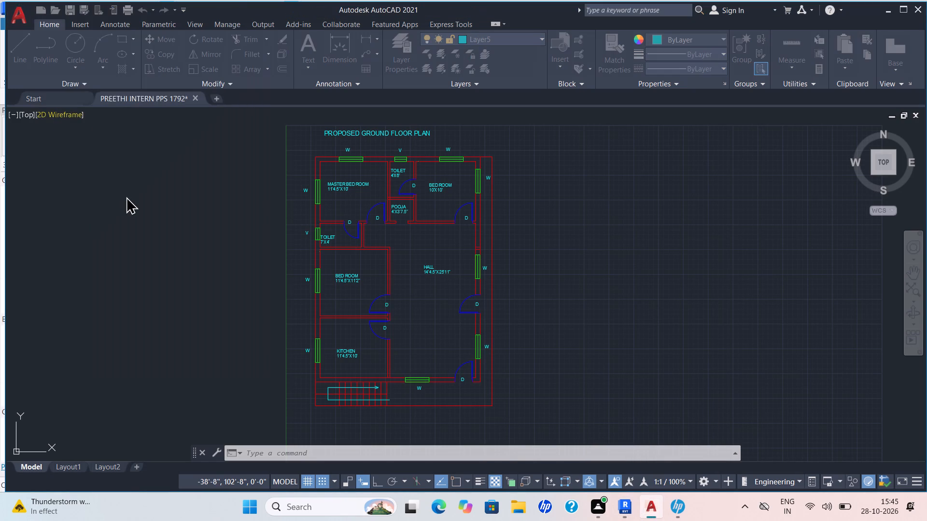
pyautogui.scroll(-3, 413, 318)
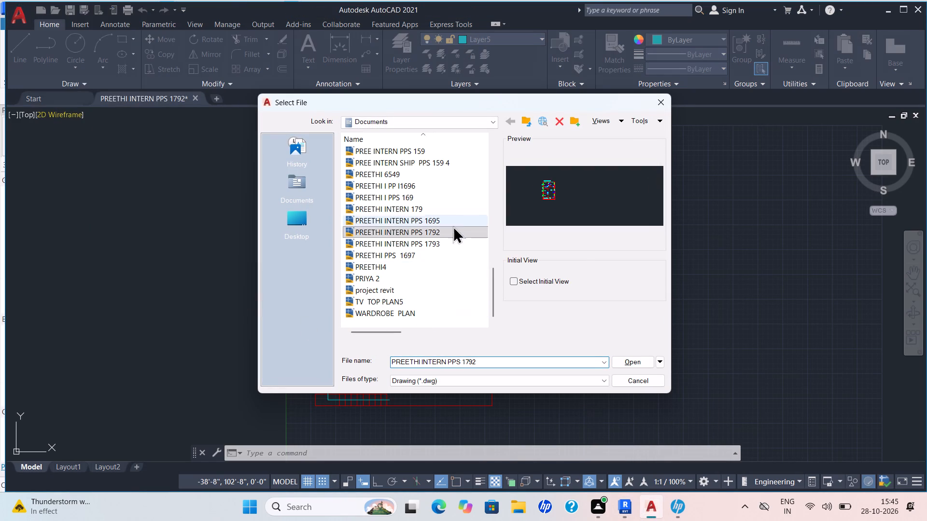
pyautogui.click(432, 241)
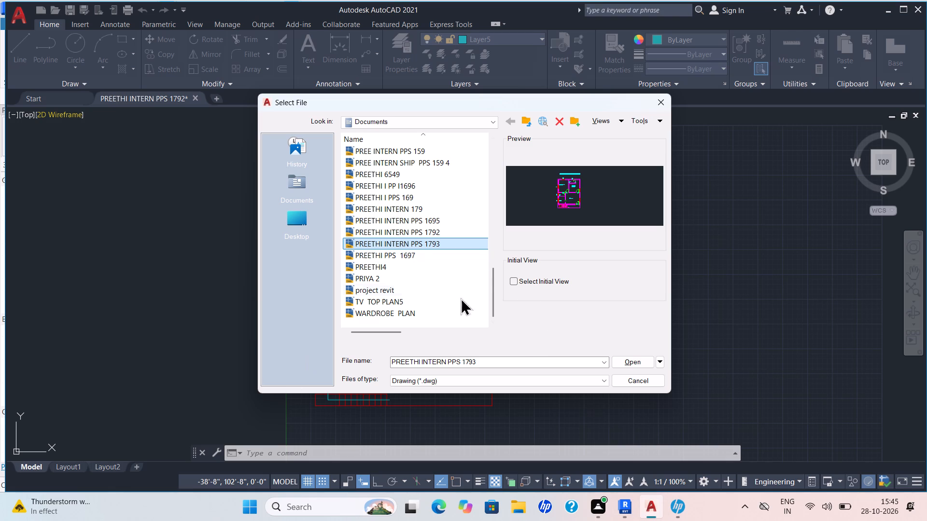
pyautogui.click(427, 249)
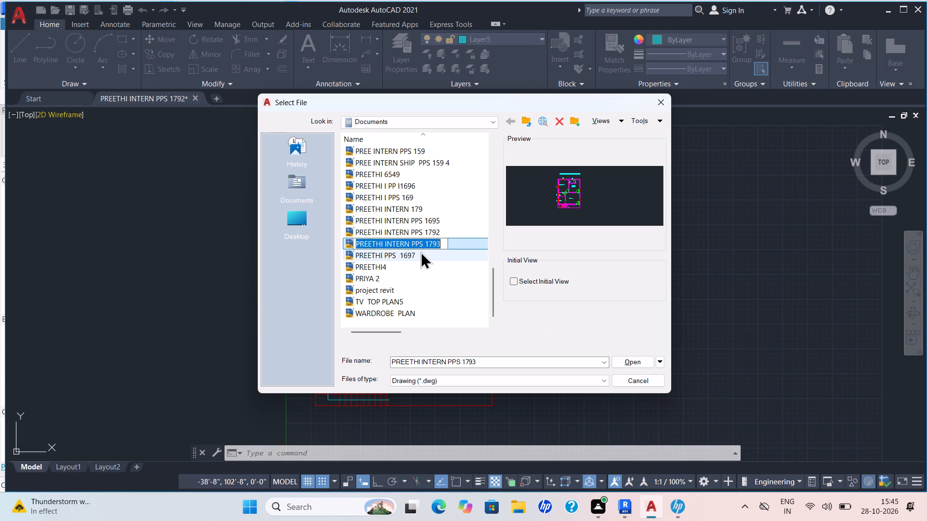
pyautogui.click(421, 251)
pyautogui.click(637, 365)
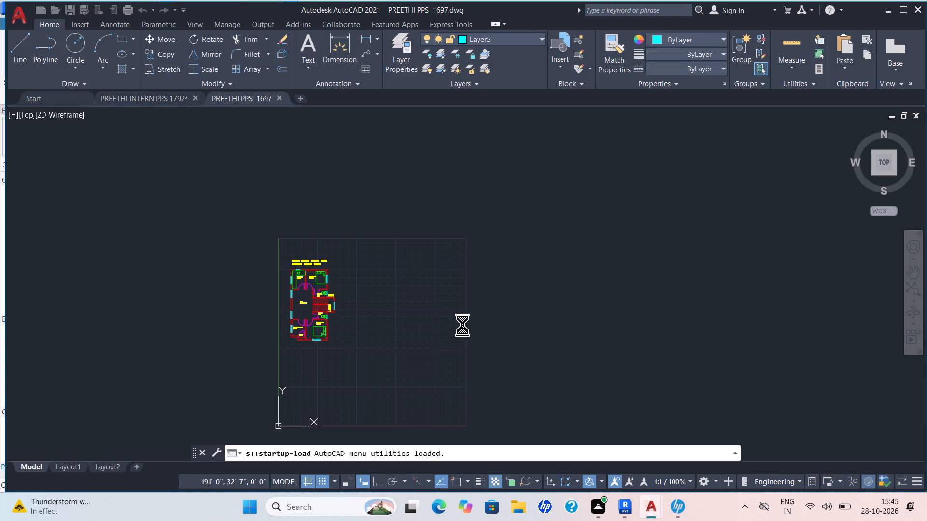
# Close the other open drawing, the one ending in PPS 1792, without saving its changes.
pyautogui.scroll(4, 316, 319)
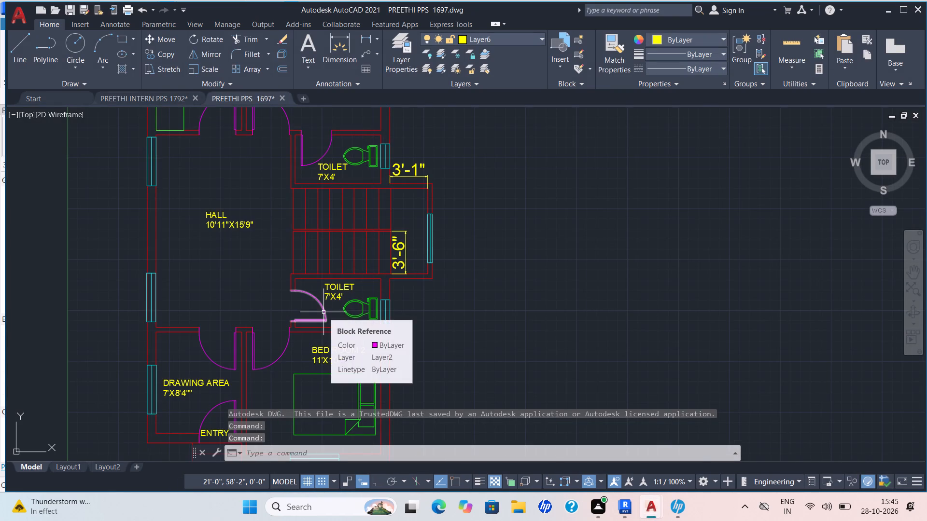
pyautogui.moveTo(329, 328); pyautogui.dragTo(376, 330, button='middle')
pyautogui.scroll(-2, 331, 328)
pyautogui.scroll(1, 346, 252)
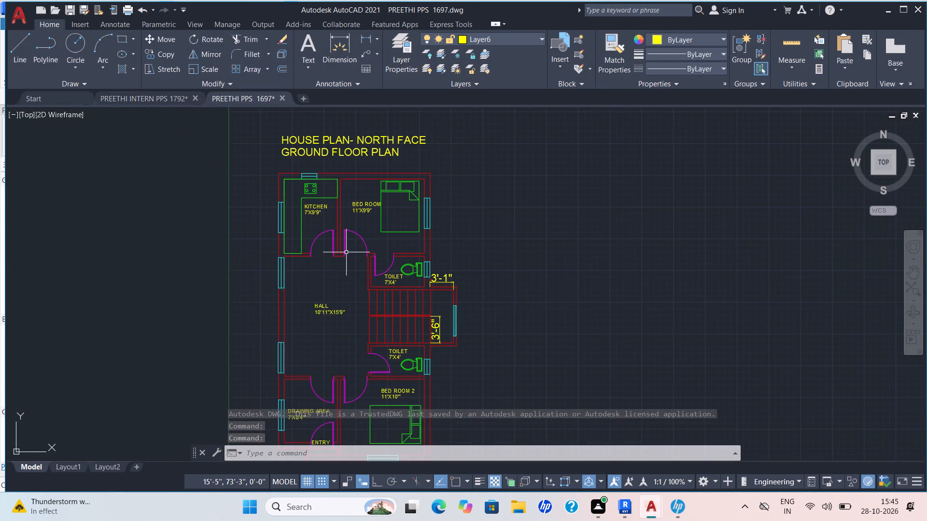
pyautogui.scroll(-1, 350, 256)
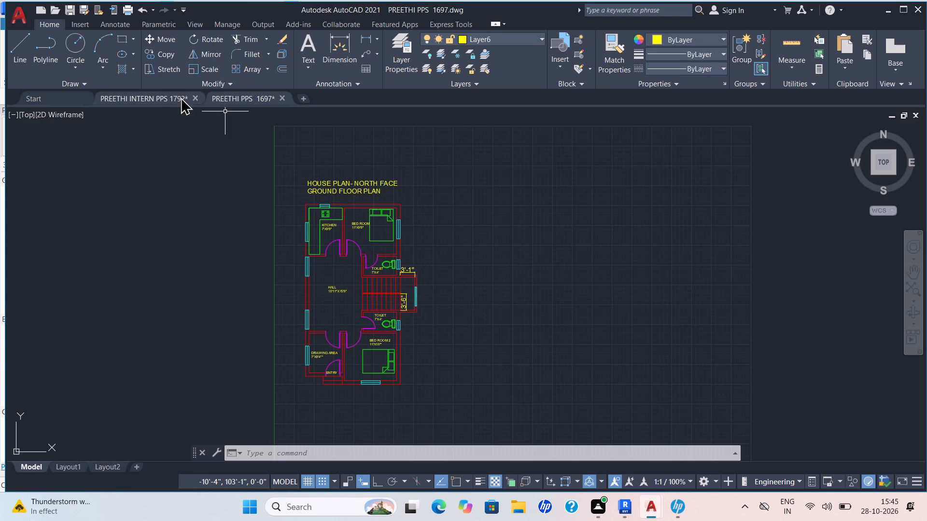
pyautogui.click(194, 98)
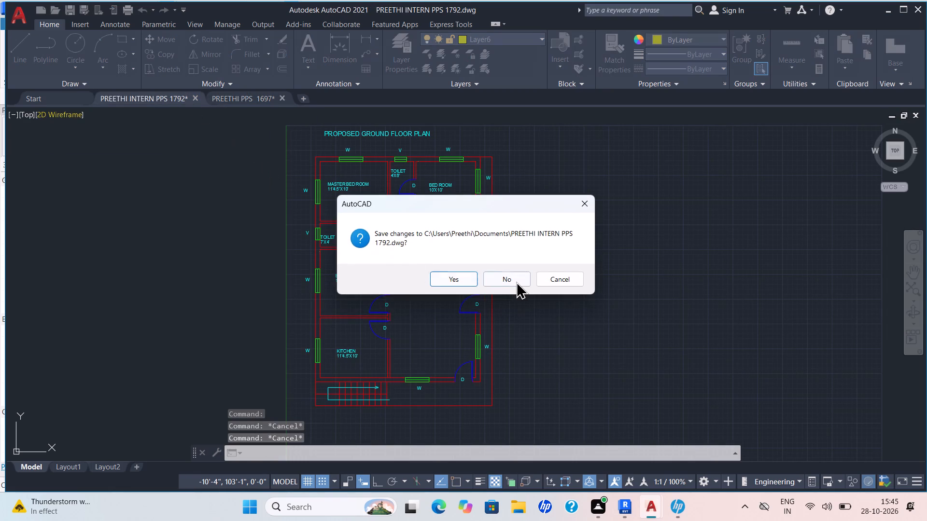
pyautogui.click(517, 281)
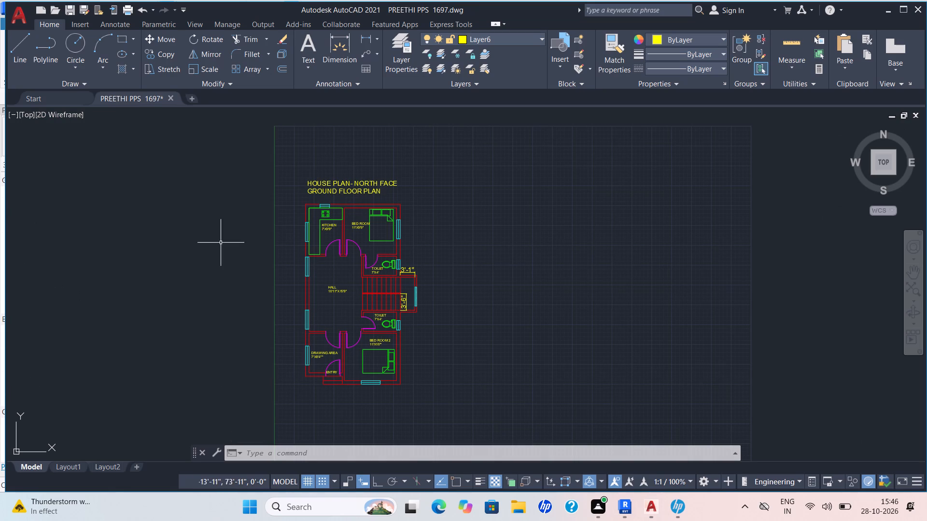
# Examine the north-face ground floor plan, including its room sizes, staircase and toilet layout.
pyautogui.scroll(1, 396, 218)
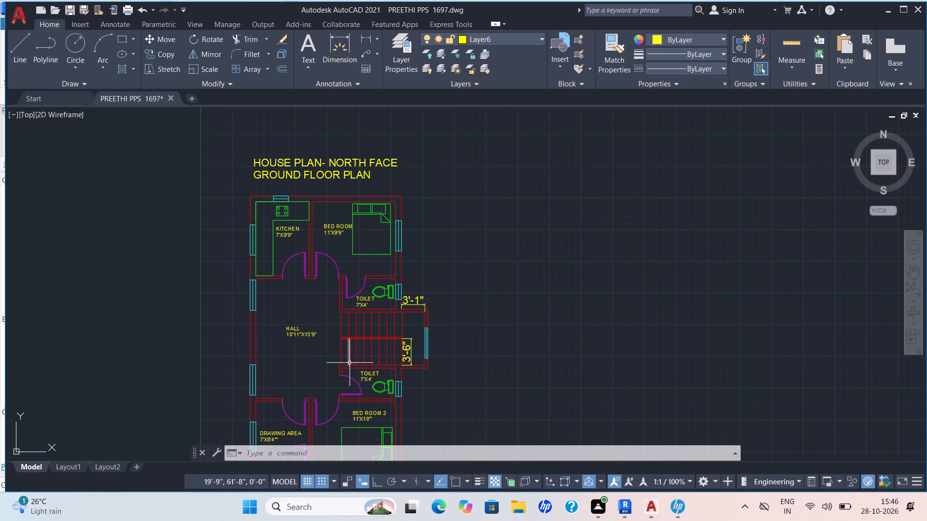
pyautogui.scroll(1, 406, 286)
pyautogui.scroll(-1, 406, 286)
pyautogui.scroll(1, 406, 286)
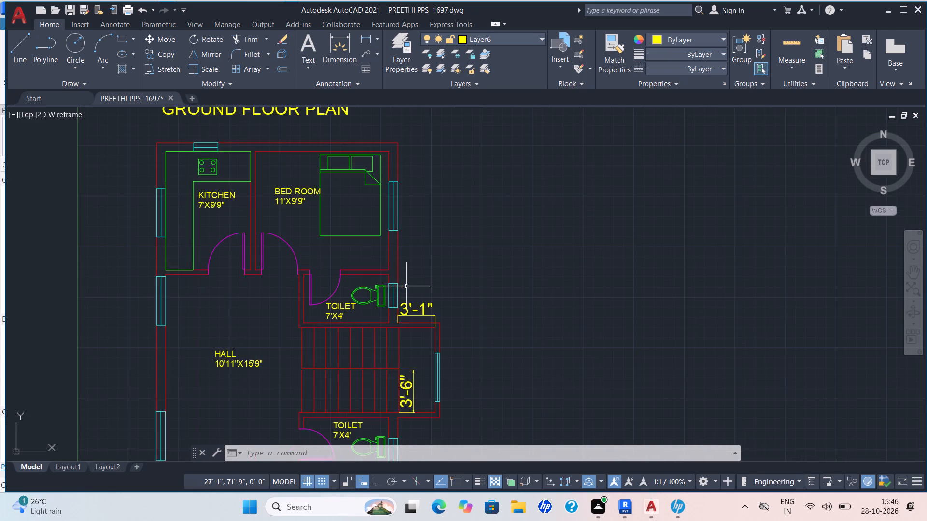
pyautogui.scroll(1, 514, 285)
pyautogui.scroll(-2, 513, 286)
pyautogui.middleClick(509, 288)
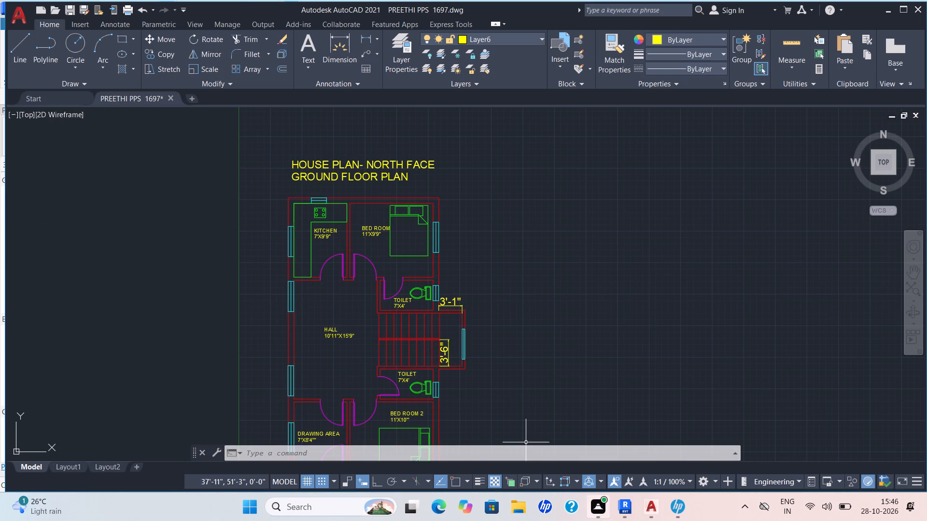
# Switch back to the F17 project in Revit.
pyautogui.click(611, 457)
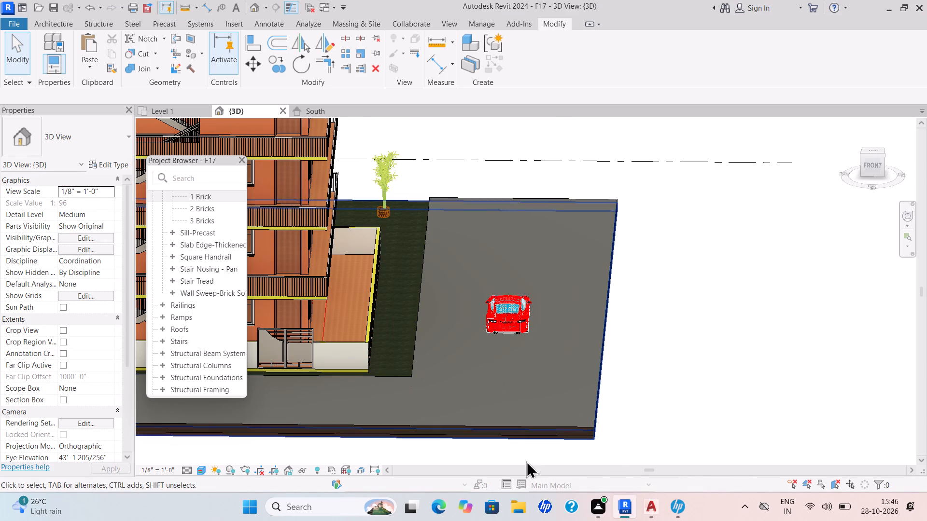